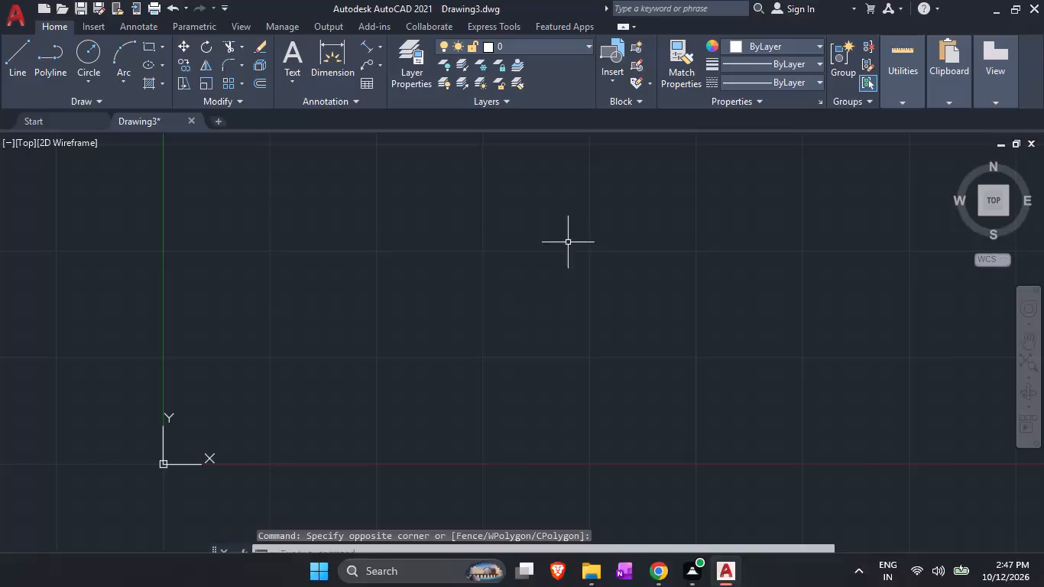
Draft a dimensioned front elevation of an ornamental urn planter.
Switch from AutoCAD to the Fuji window showing the Ornamental Urn Planter task.
key("alt+Tab")
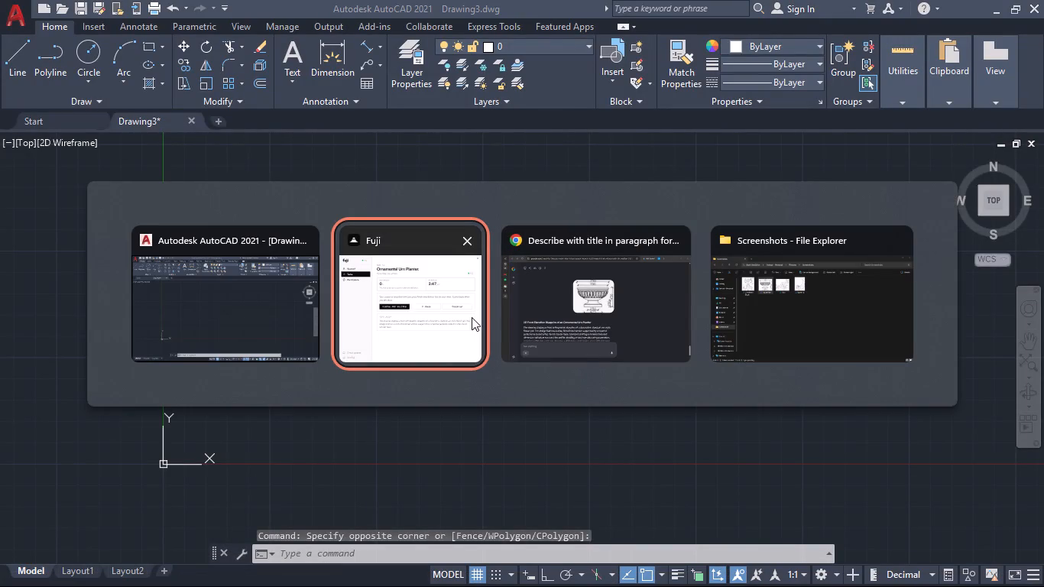
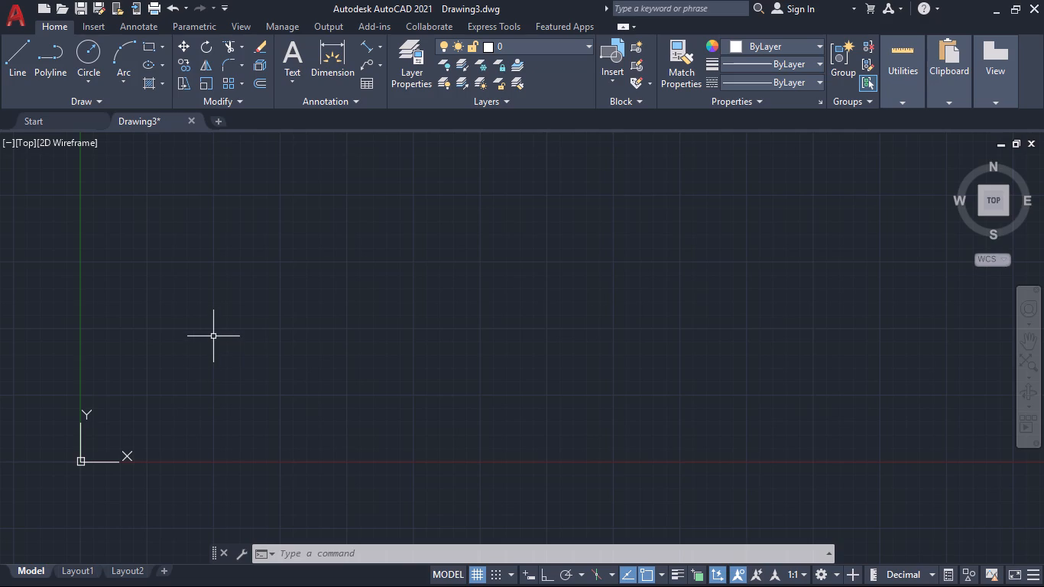
Configure the drawing units to a length precision of 0.0 and an insertion scale in millimeters.
scroll(226, 285, "down", 2)
middle_click_drag(318, 261, 248, 402)
middle_click_drag(262, 316, 210, 321)
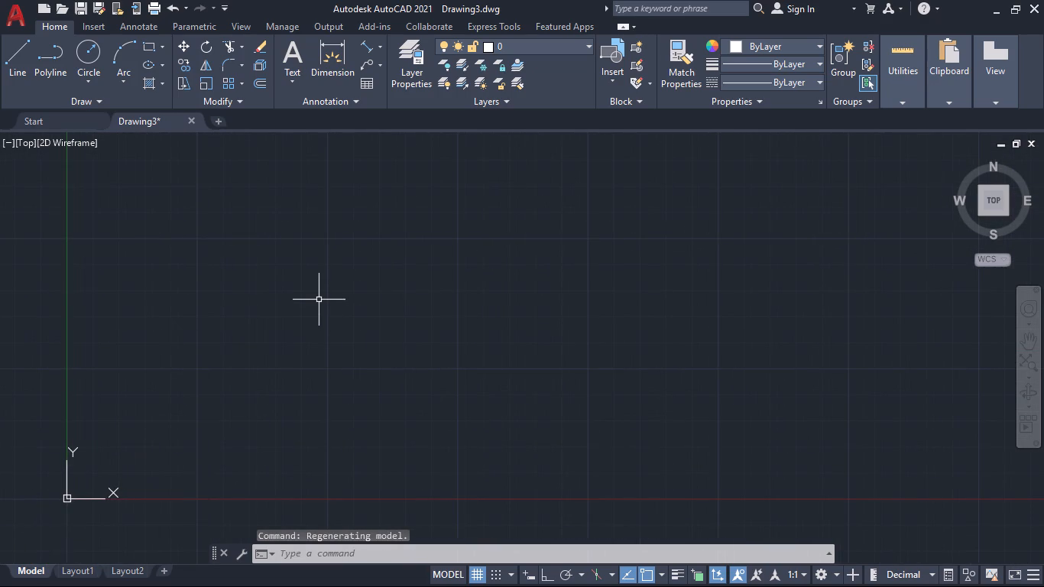
type("un")
key("Return")
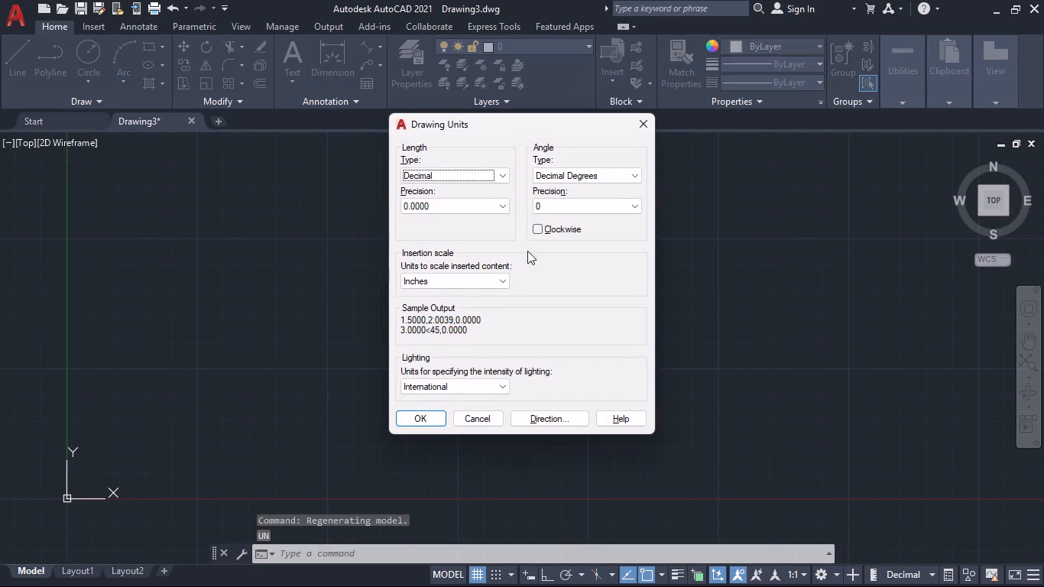
left_click(502, 201)
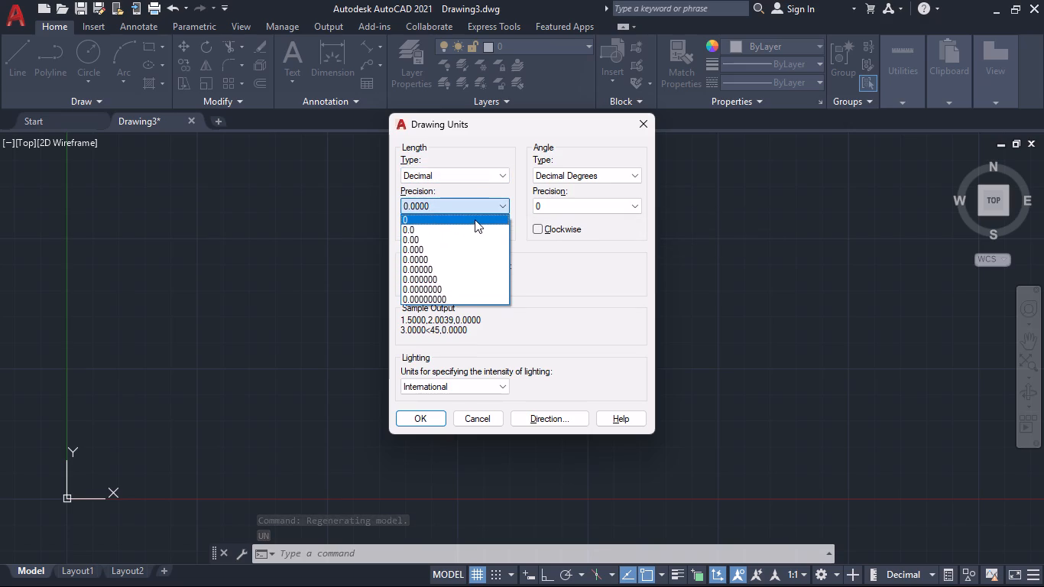
left_click(475, 219)
left_click(498, 202)
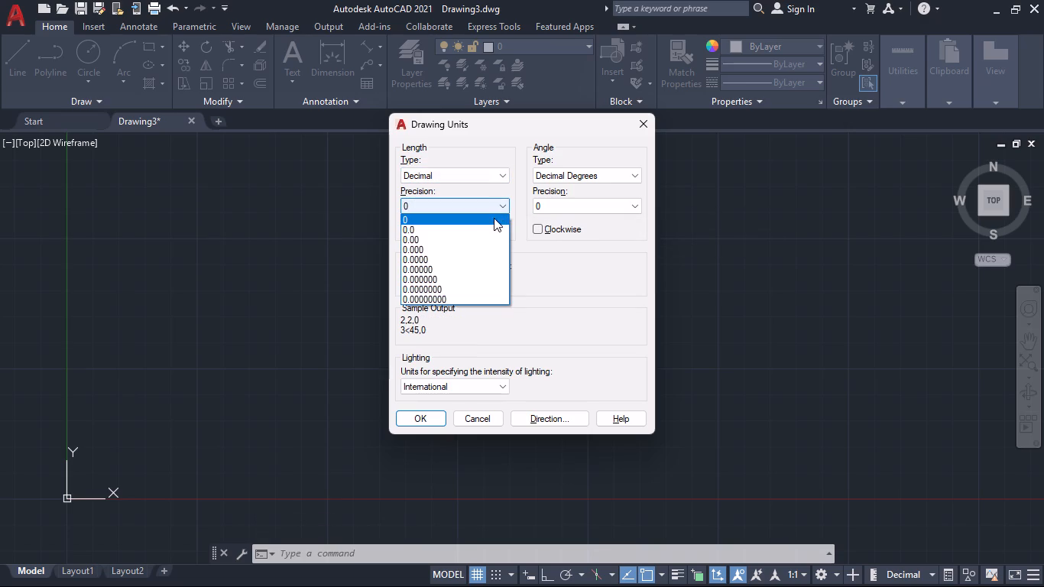
left_click(488, 226)
left_click(459, 287)
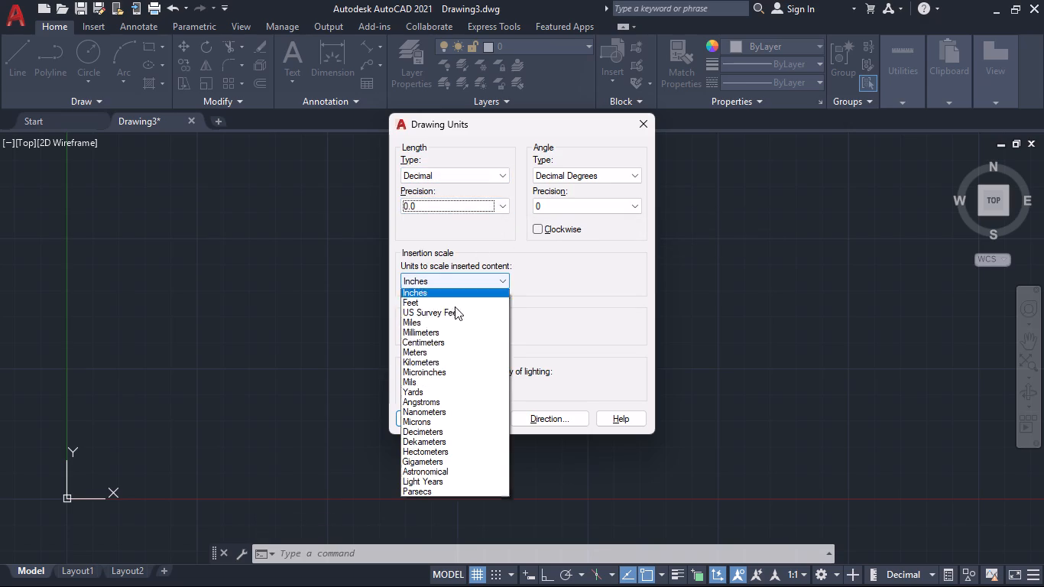
left_click(439, 343)
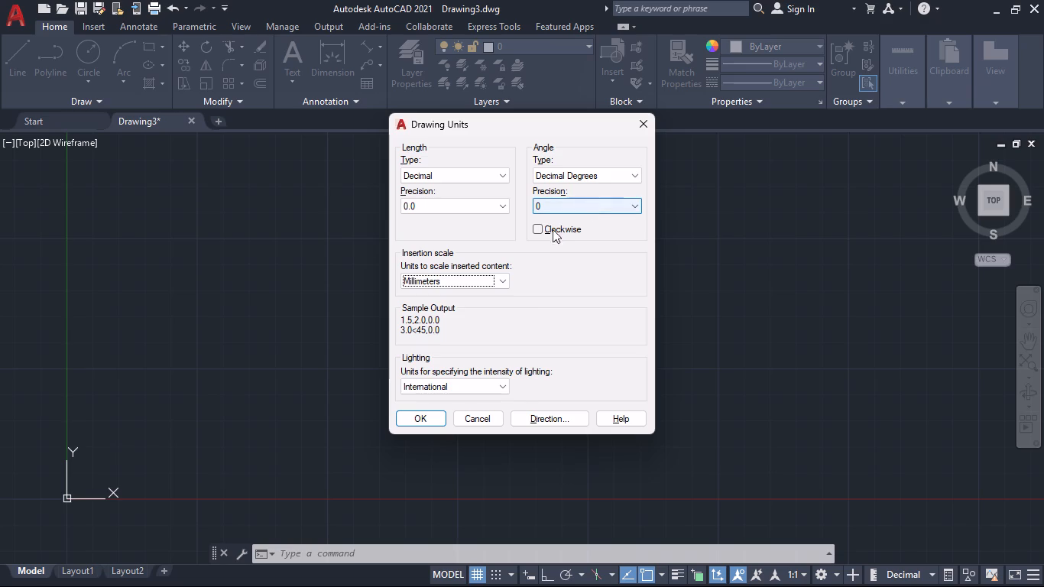
left_click(431, 416)
Draw a horizontal line 425 mm long in an empty part of the drawing, with Ortho on.
left_click(413, 202)
left_click(507, 292)
scroll(386, 281, "down", 1)
scroll(386, 281, "up", 1)
scroll(385, 281, "down", 2)
left_click(27, 65)
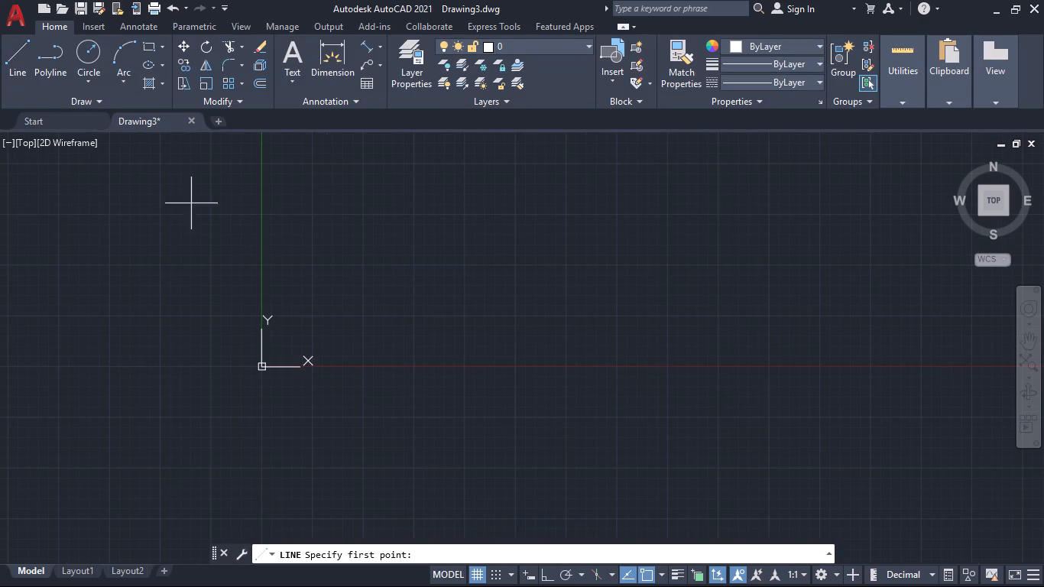
middle_click_drag(434, 303, 238, 371)
left_click(310, 253)
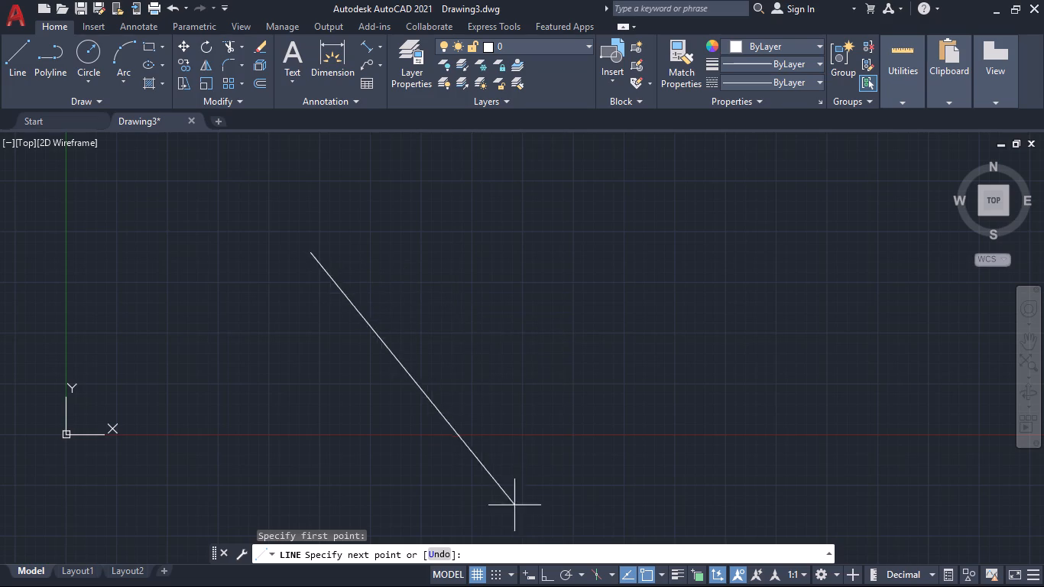
left_click(542, 573)
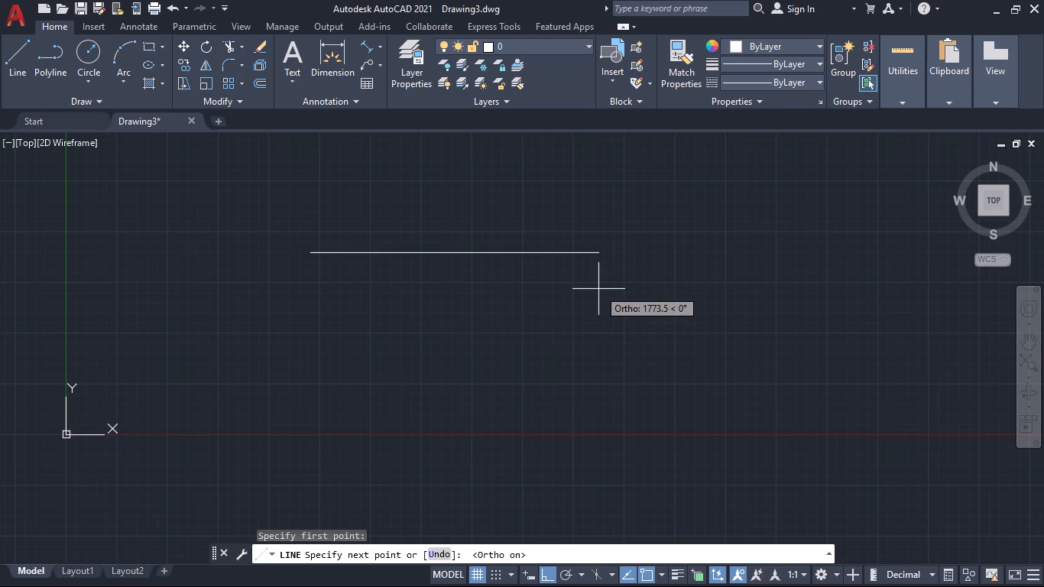
key("7")
key("BackSpace")
type("425")
key("Return")
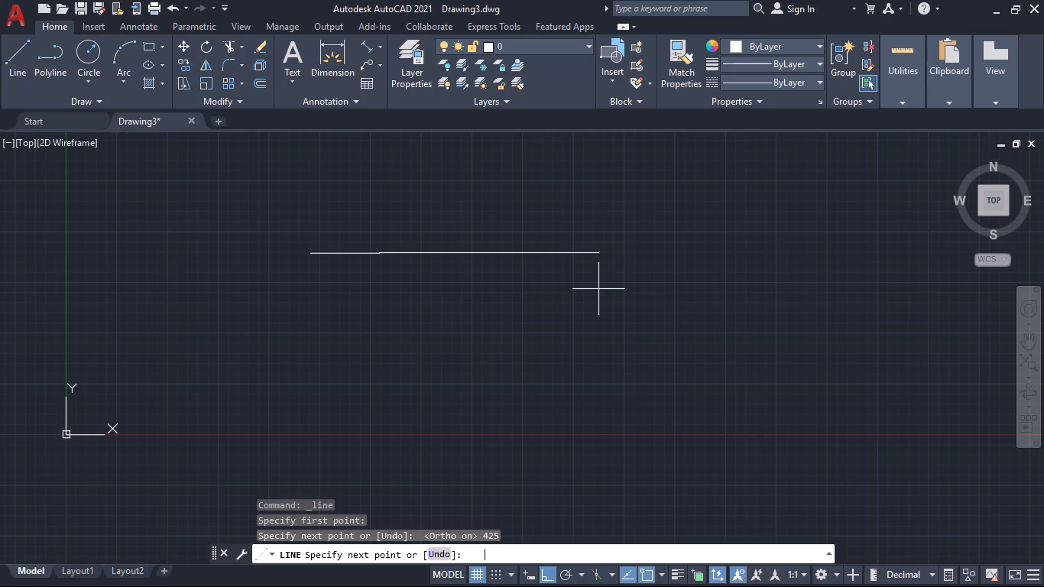
key("space")
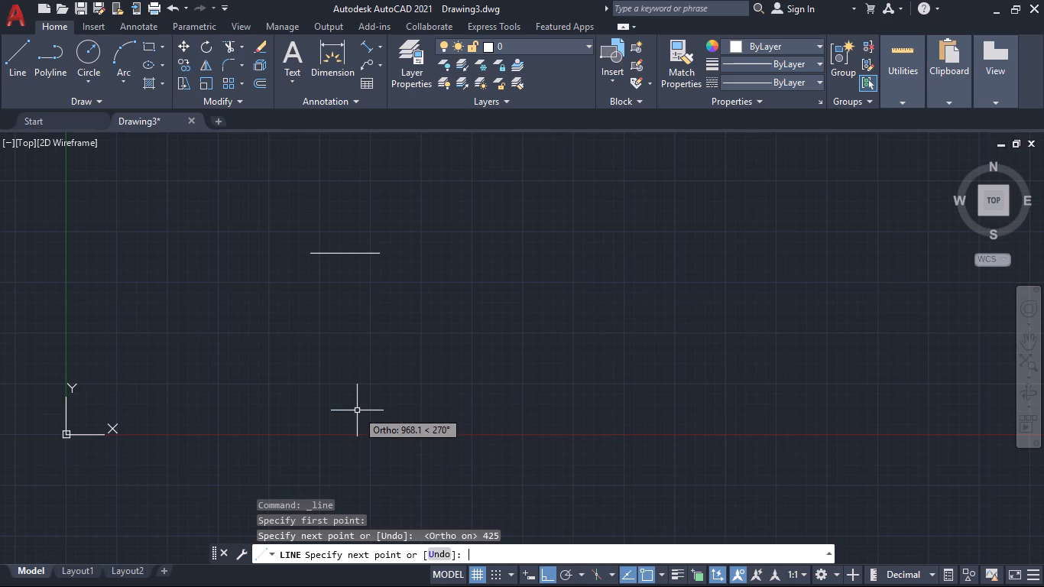
Start a new line from the midpoint of the 425 mm horizontal line.
scroll(321, 243, "up", 4)
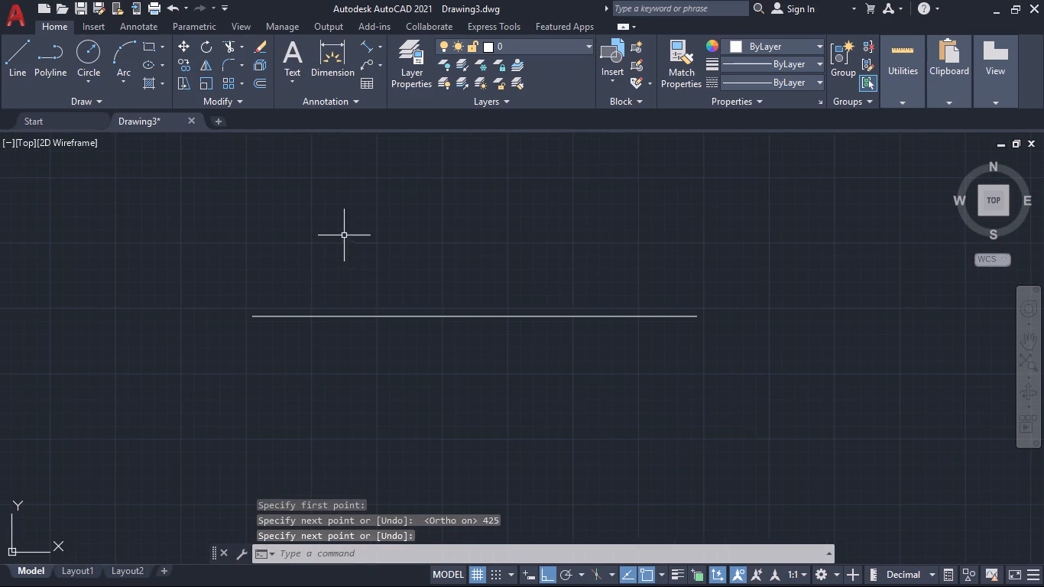
middle_click_drag(344, 235, 292, 261)
left_click(30, 66)
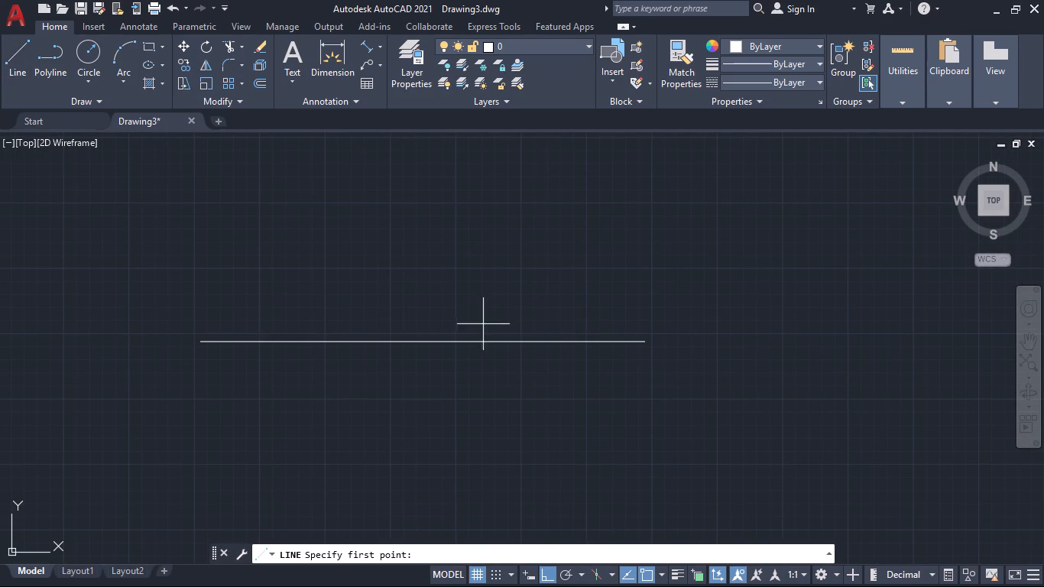
left_click(420, 344)
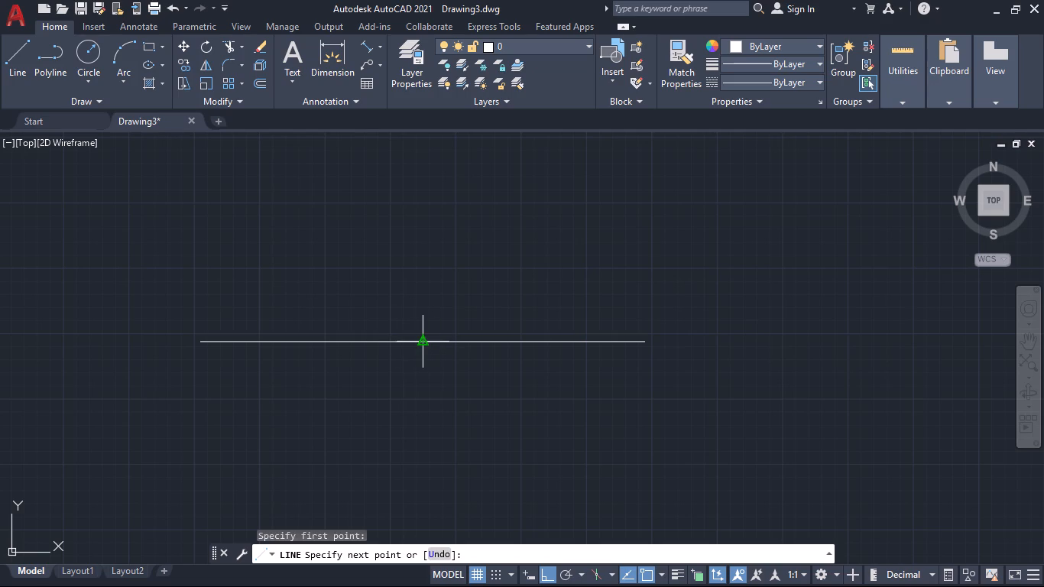
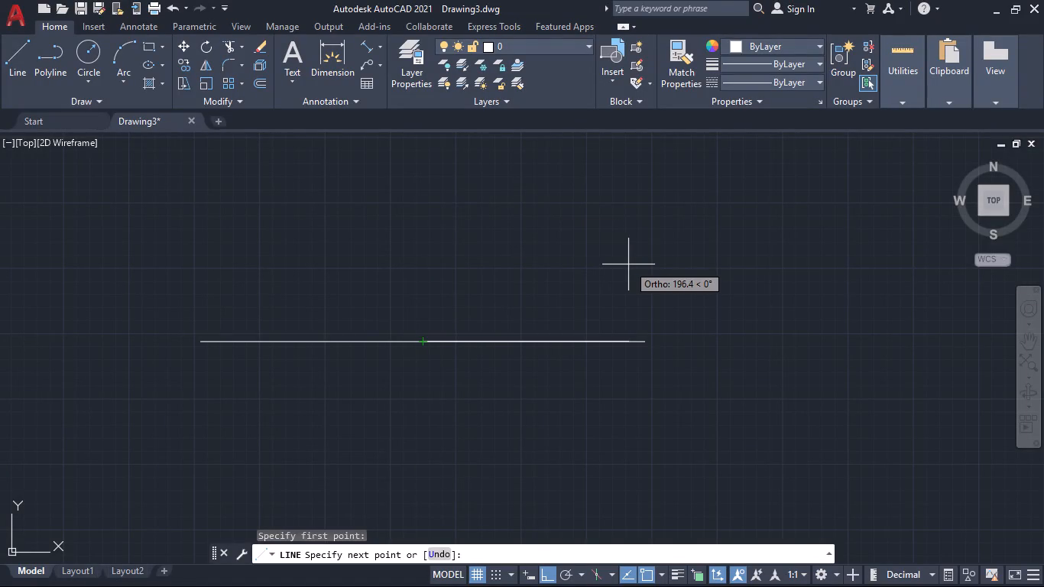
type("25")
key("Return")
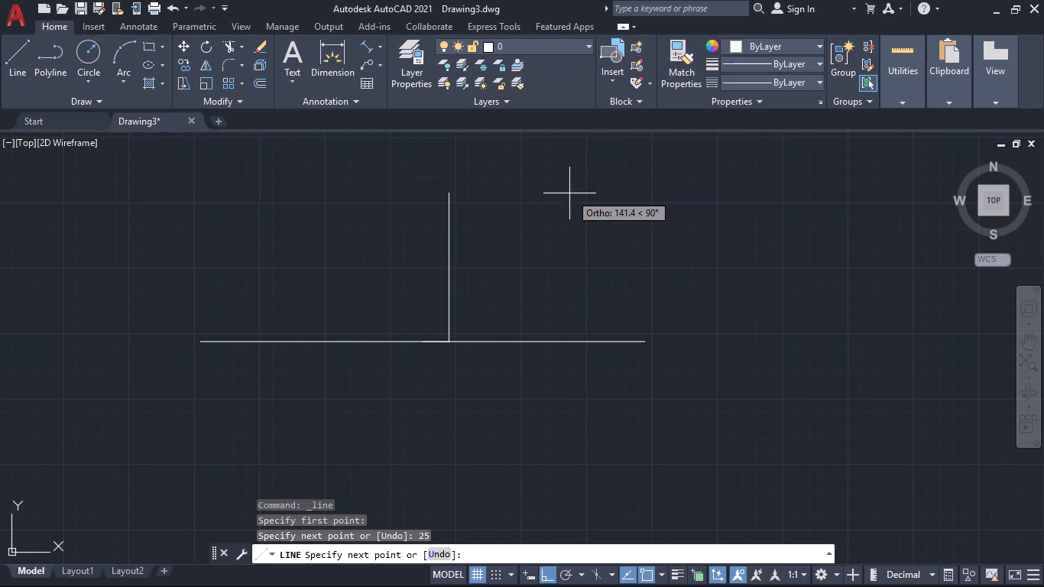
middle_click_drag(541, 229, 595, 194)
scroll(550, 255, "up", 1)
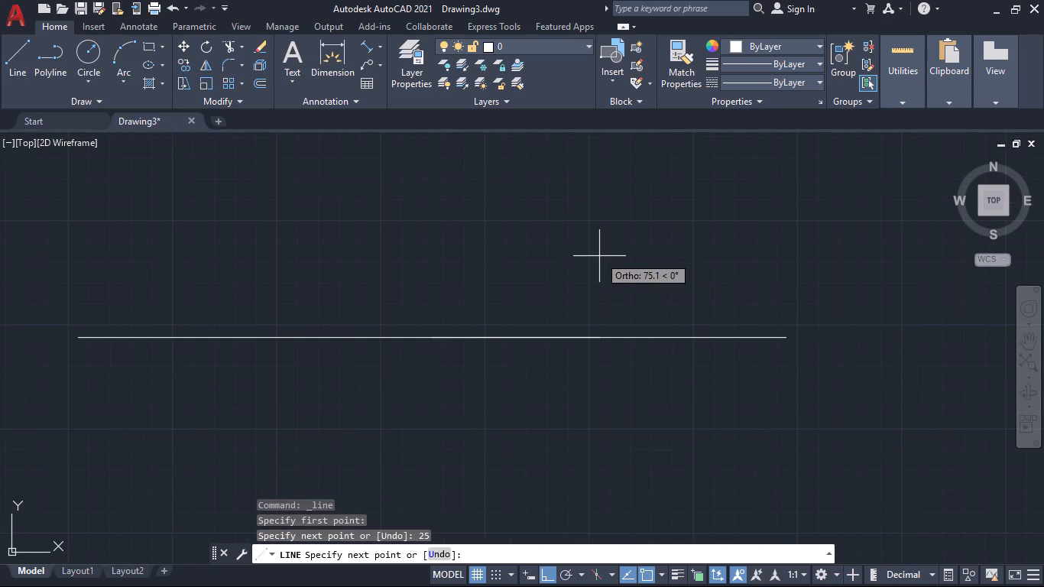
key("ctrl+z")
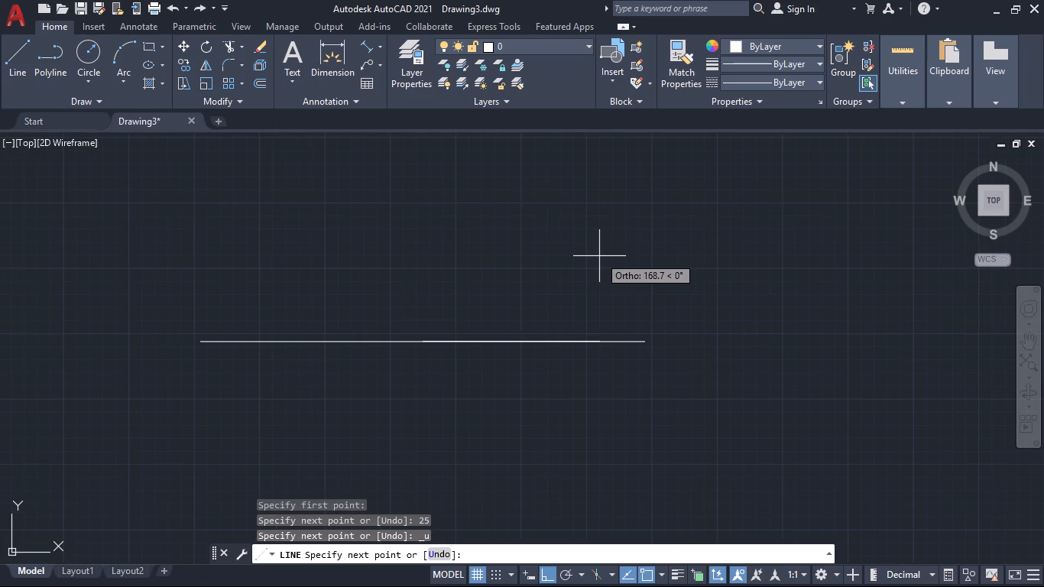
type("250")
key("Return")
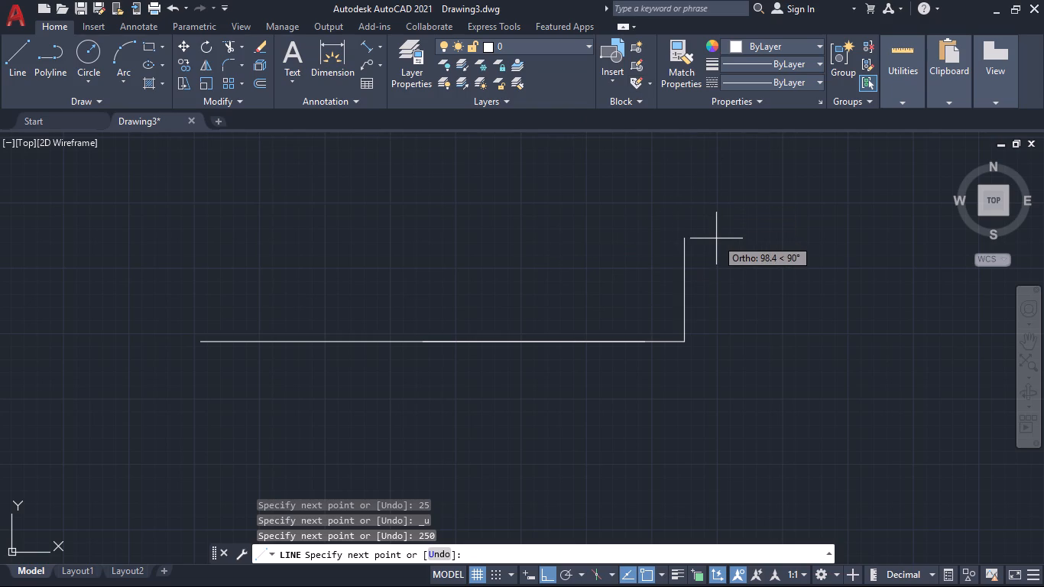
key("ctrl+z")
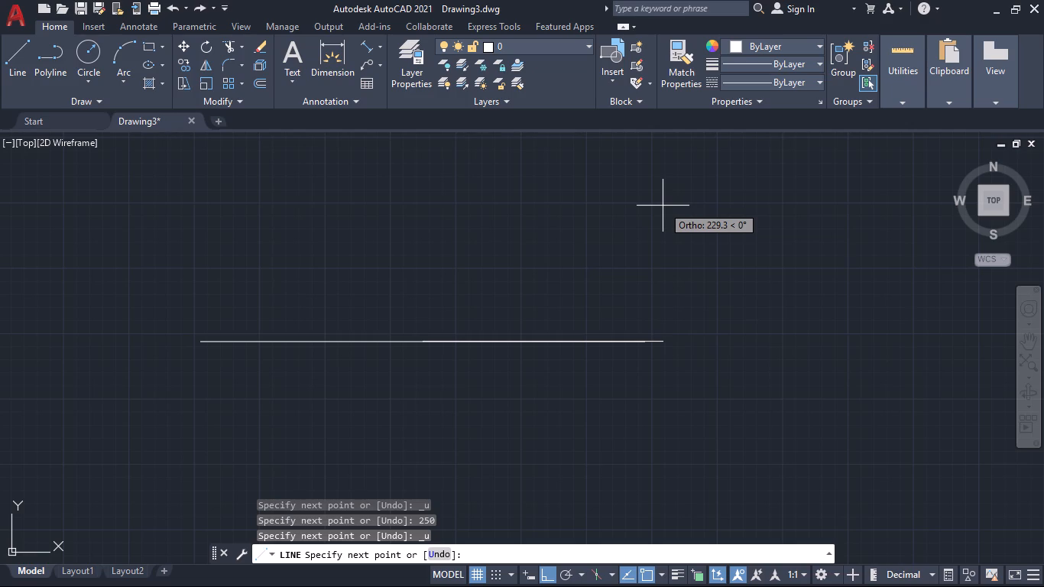
Draw the line 125 mm to the right from the base line's midpoint, then about 12 mm vertically upward.
type("125")
key("Return")
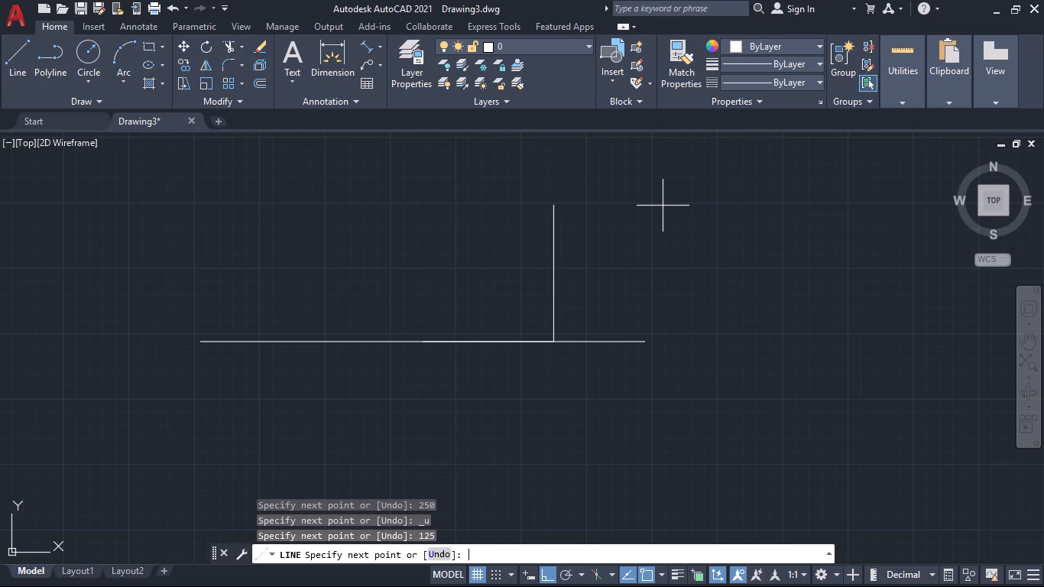
left_click(554, 329)
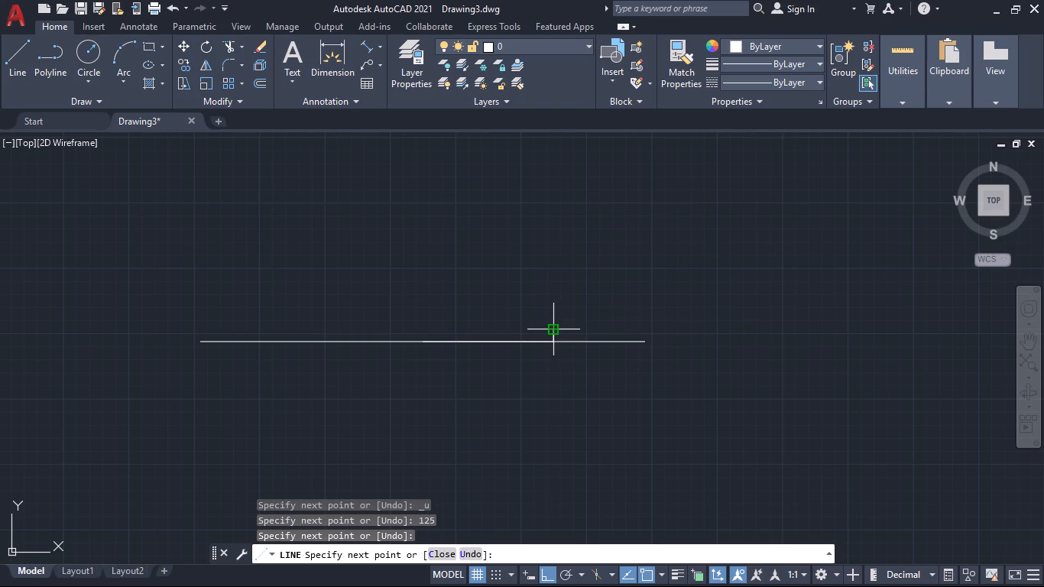
key("space")
From the base line's midpoint, draw connected lines 125 mm left, about 10 mm up and 250 mm right to form a thin strip.
key("space")
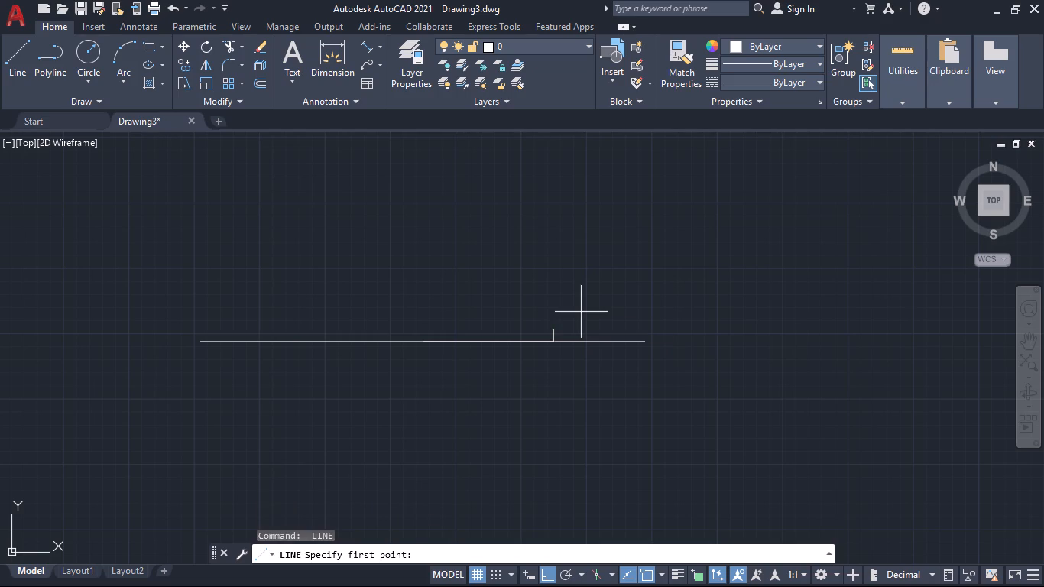
left_click(426, 342)
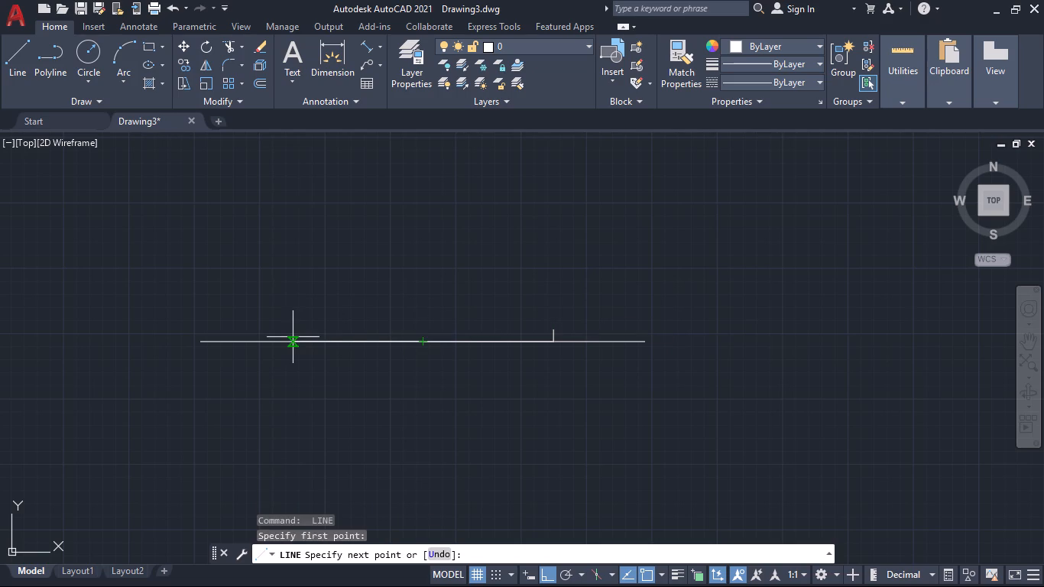
type("125")
key("Return")
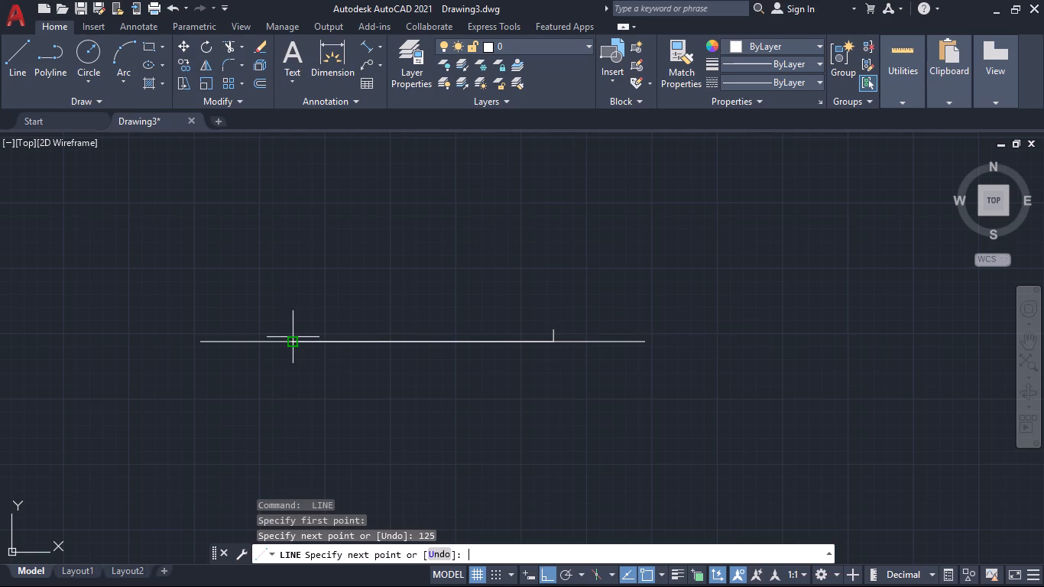
scroll(292, 329, "up", 2)
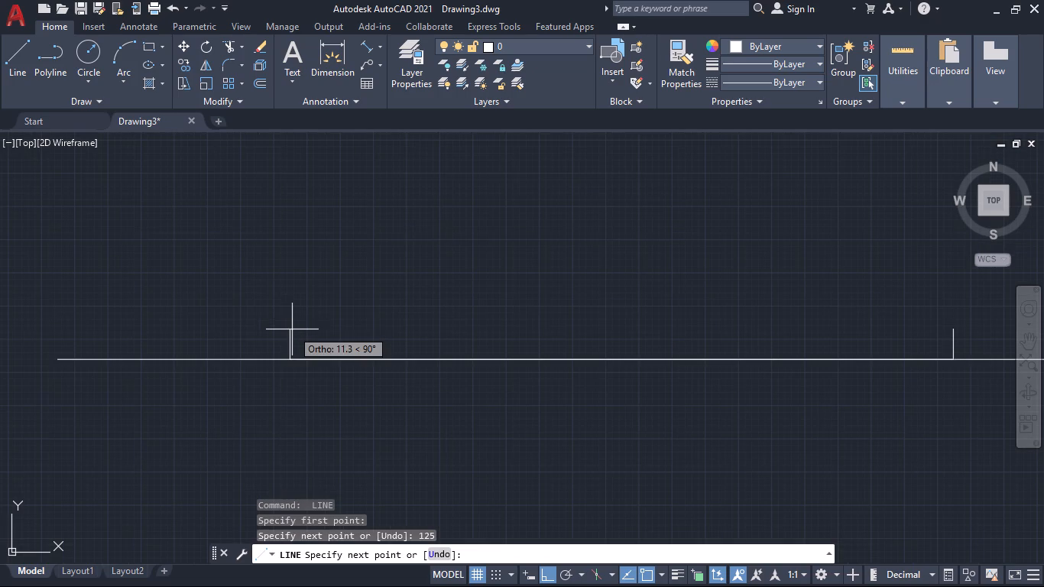
left_click(289, 333)
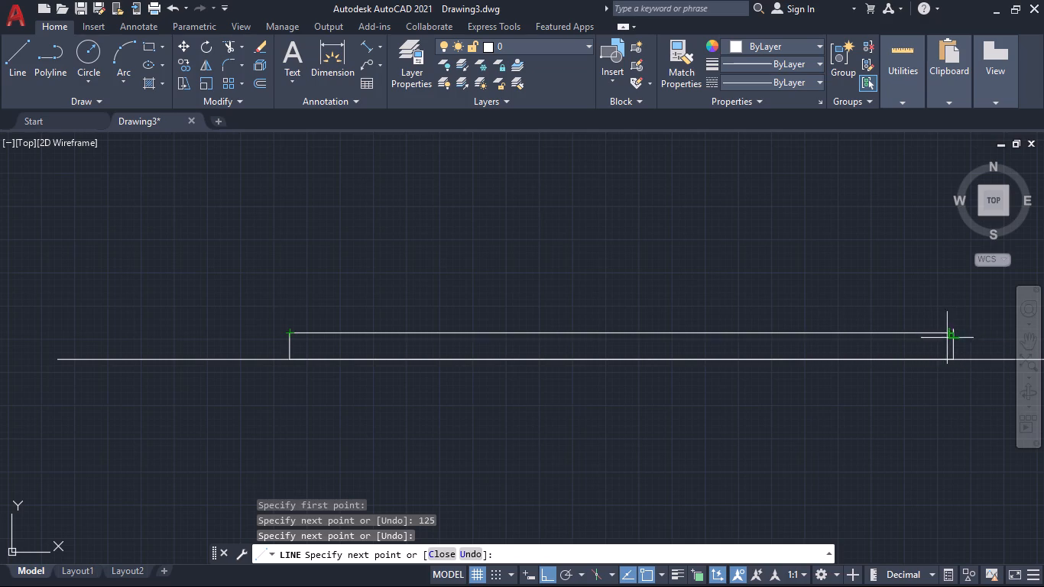
type("250")
key("Return")
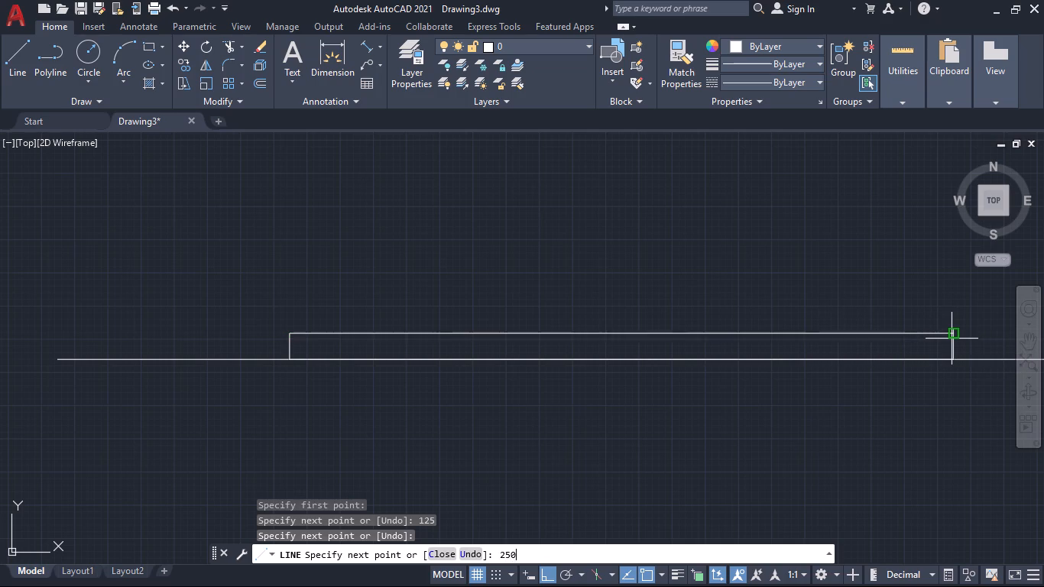
middle_click_drag(967, 415, 837, 465)
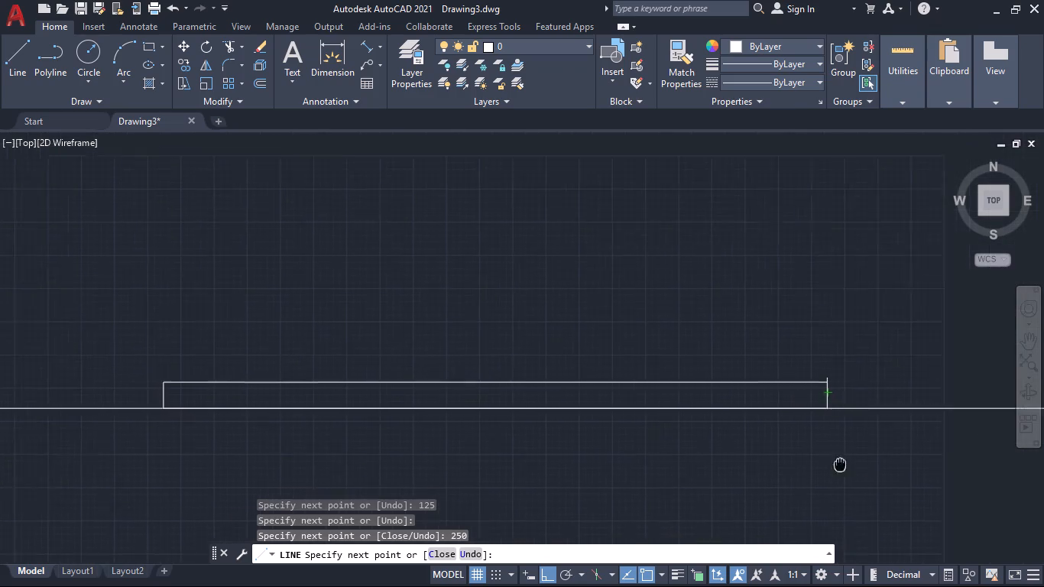
middle_click_drag(837, 465, 818, 472)
scroll(829, 410, "up", 2)
key("Escape")
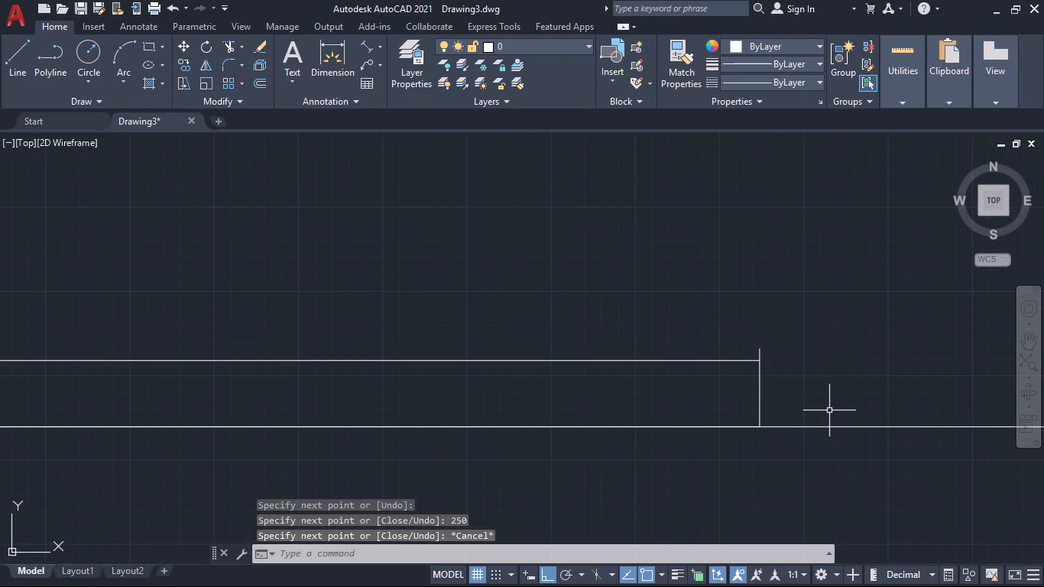
Trim the end of the right vertical line that protrudes above the thin strip's top edge.
type("tr")
key("Return")
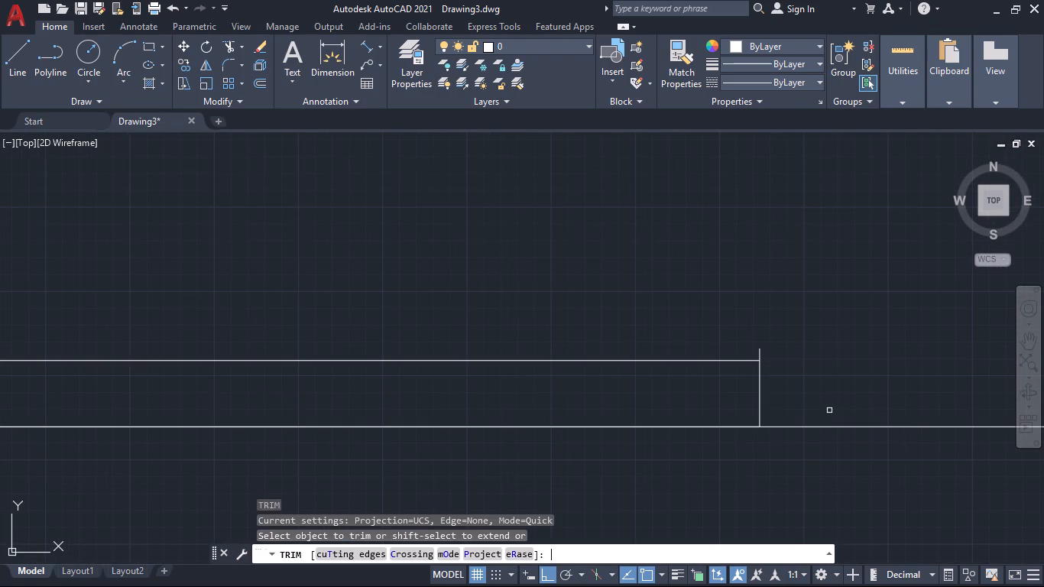
scroll(776, 339, "up", 2)
left_click(700, 383)
left_click(757, 377)
scroll(775, 375, "down", 4)
scroll(469, 316, "down", 2)
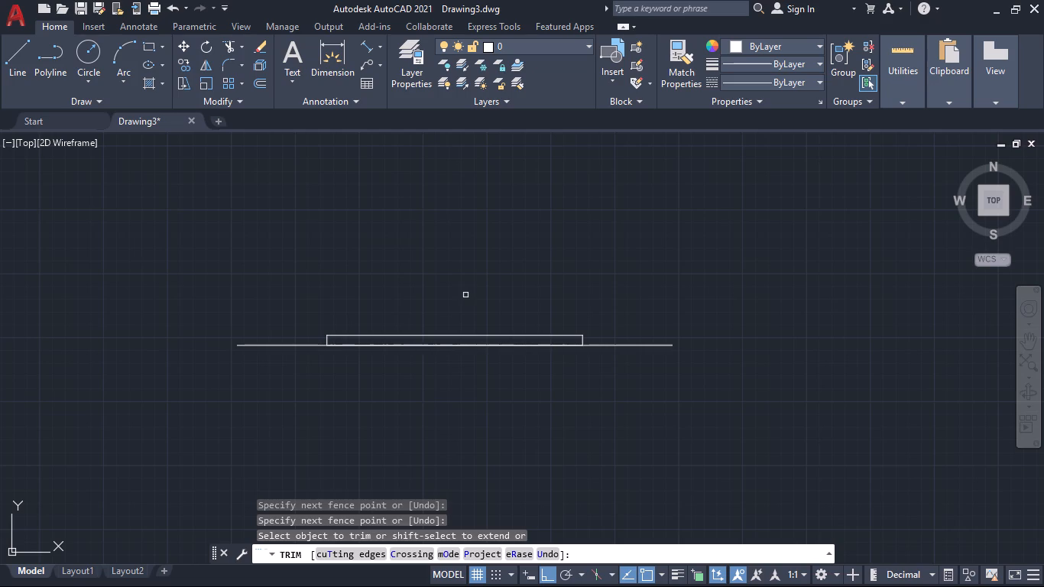
key("grave")
key("Escape")
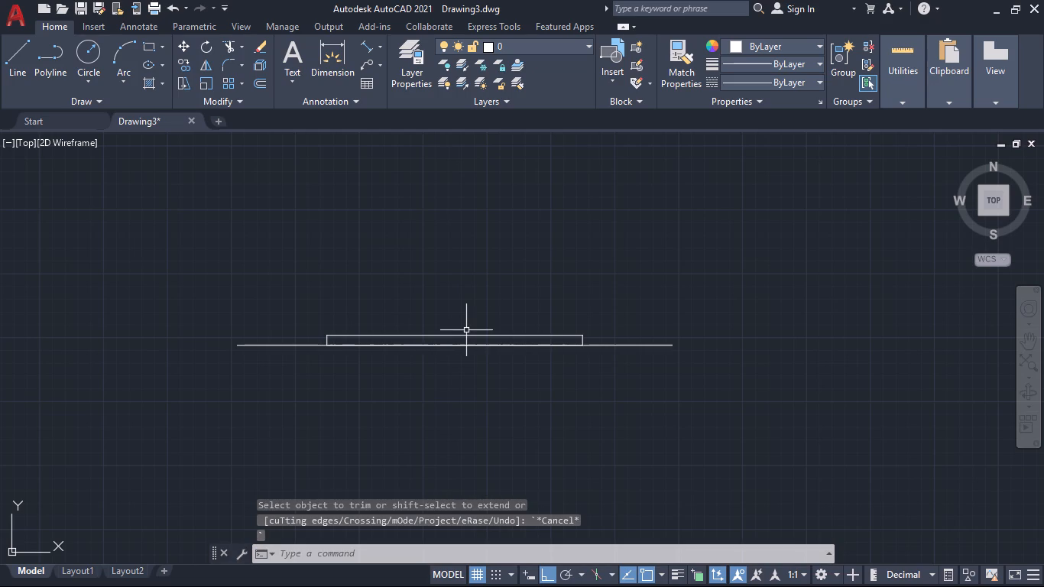
Draw a 425 by 40 mm rectangle below the base line, from its left endpoint down, across and up to its right endpoint.
scroll(466, 329, "up", 1)
middle_click_drag(478, 275, 587, 209)
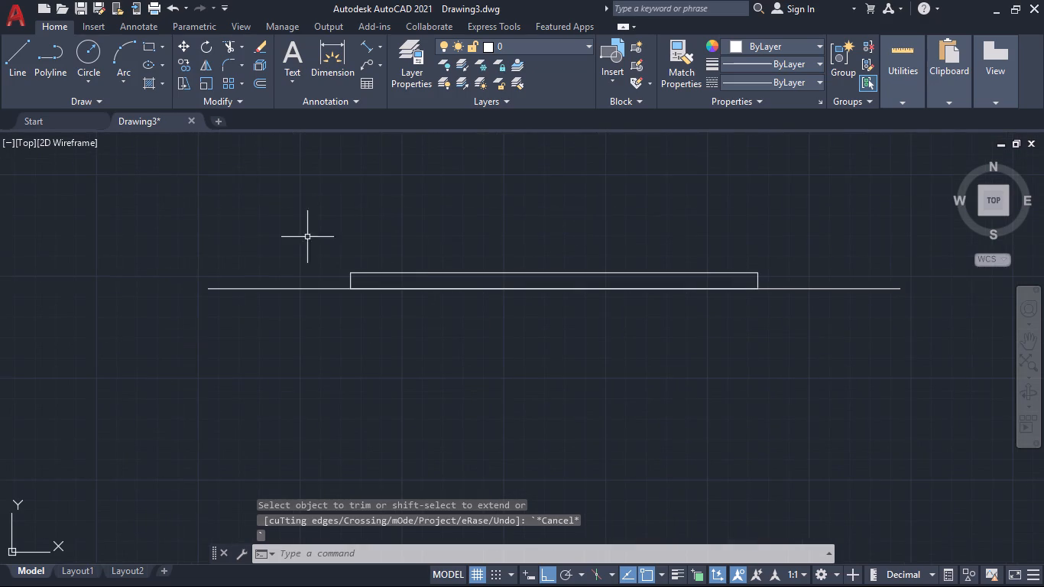
left_click(17, 49)
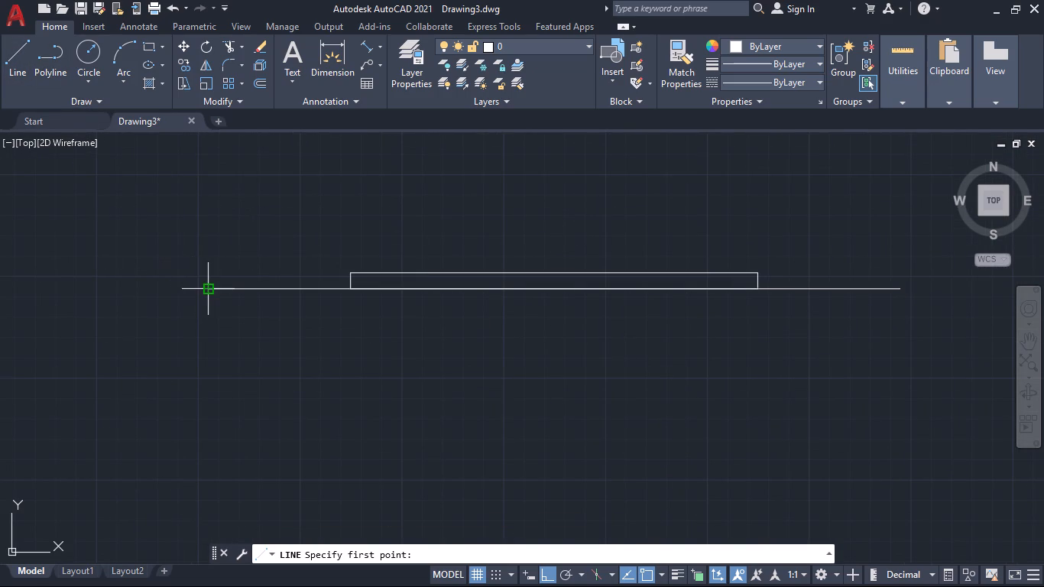
left_click(206, 290)
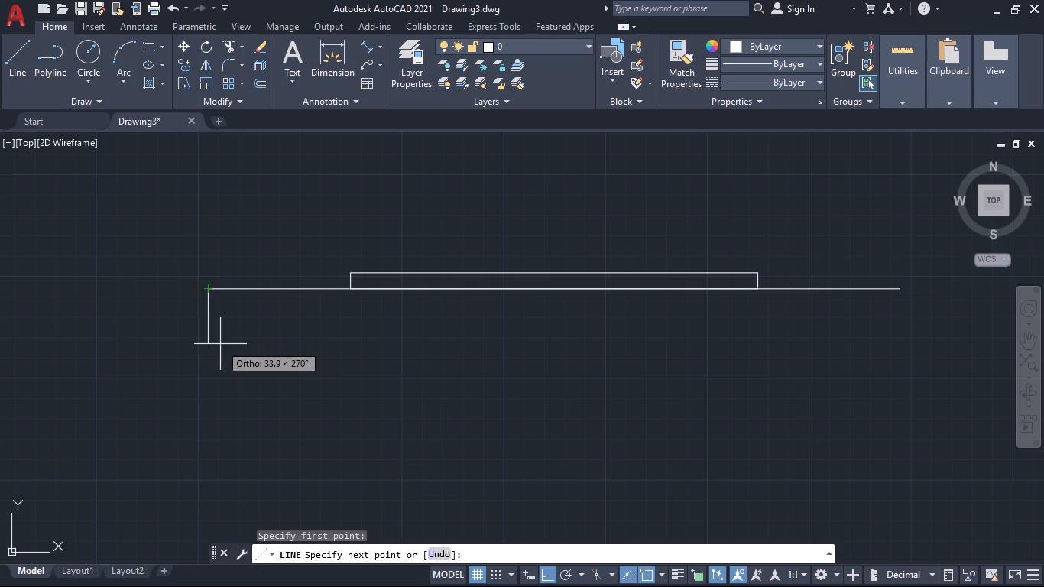
type("40")
key("Return")
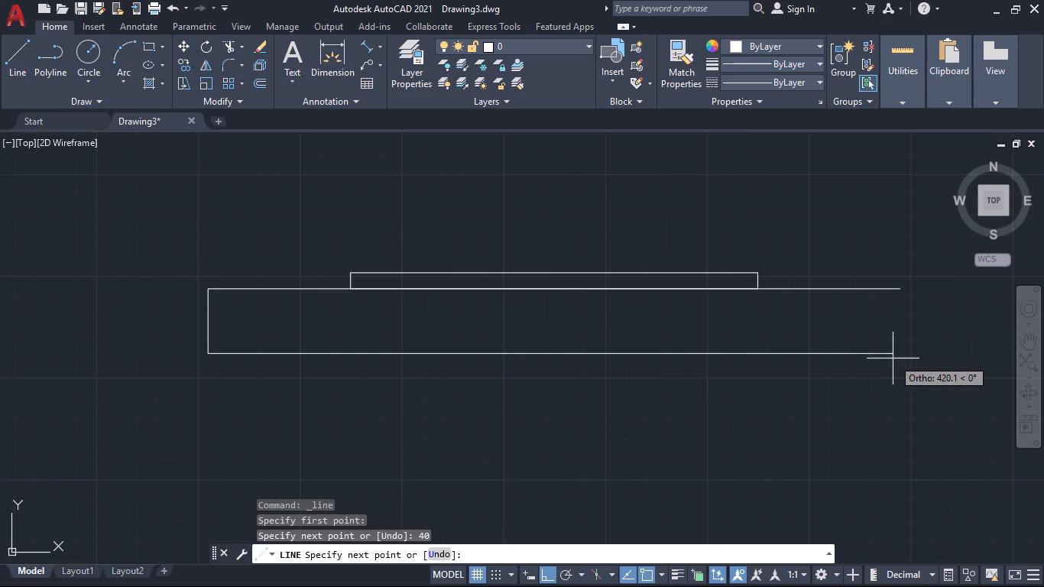
type("425")
key("Return")
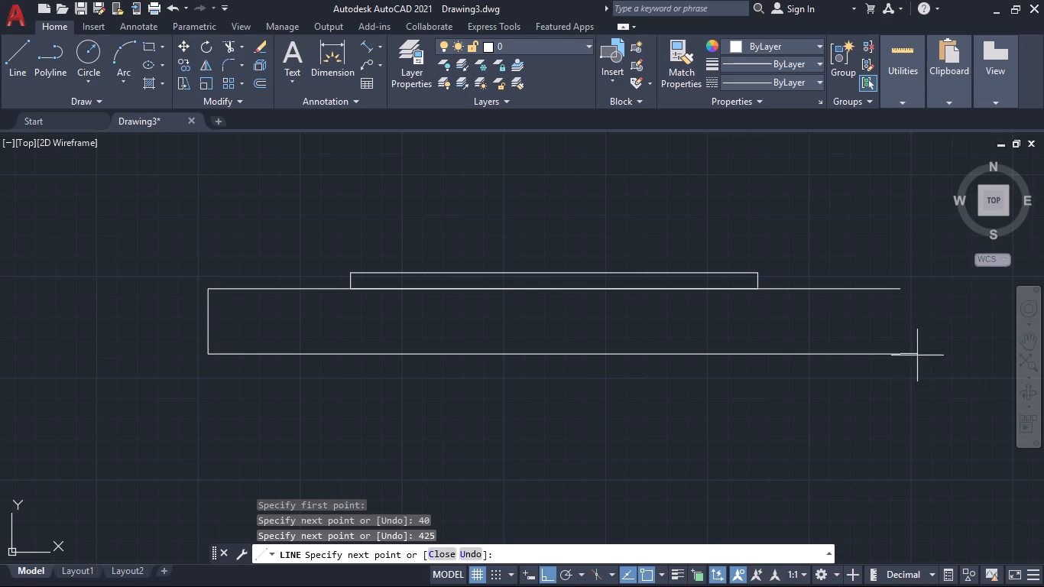
left_click(900, 290)
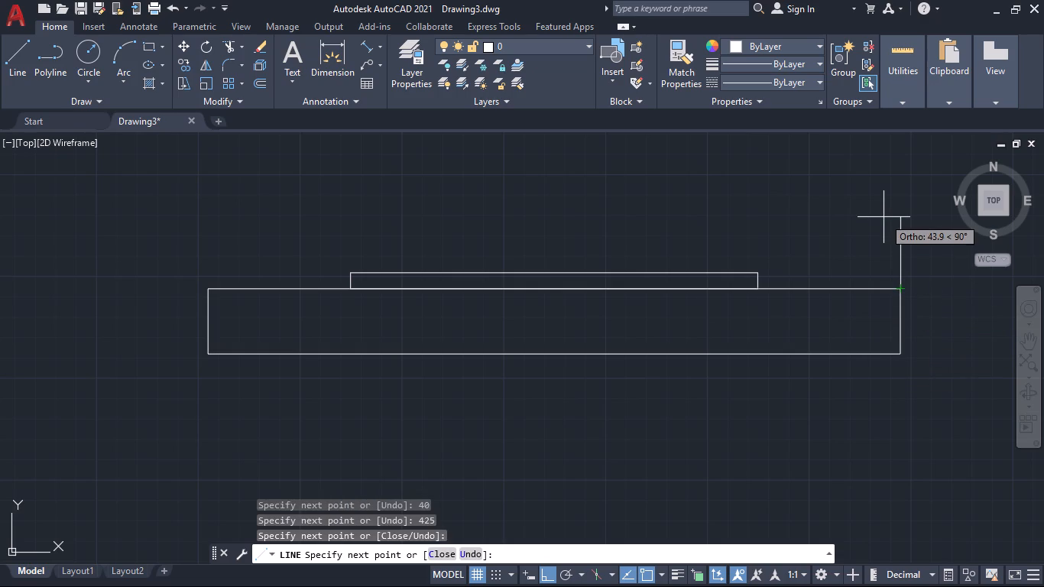
key("space")
Draw a 250 mm wide, 100 mm high rectangle on the thin strip, from its top-left corner around to its top-right corner.
key("space")
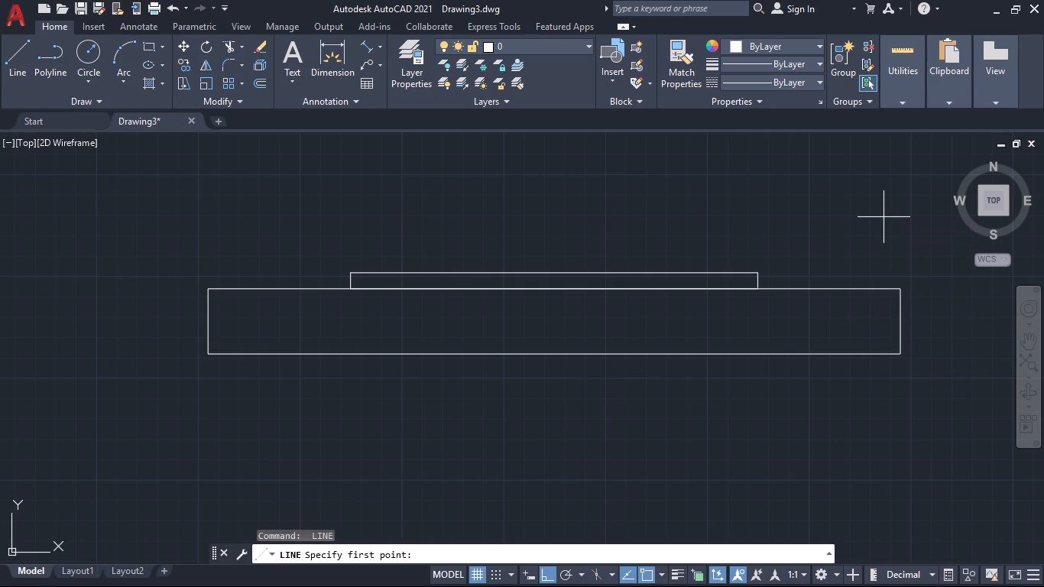
scroll(628, 242, "down", 1)
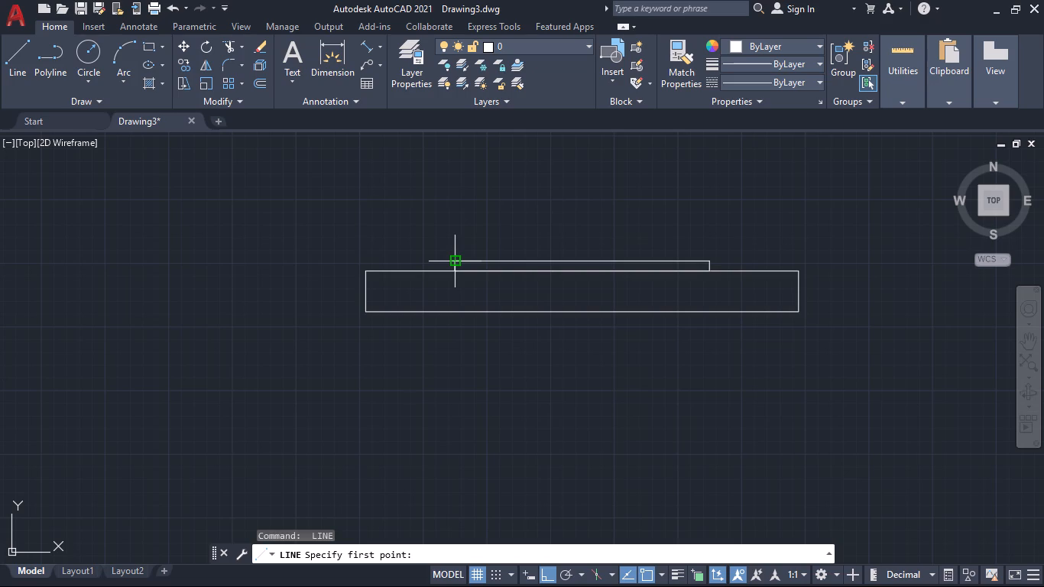
left_click(453, 259)
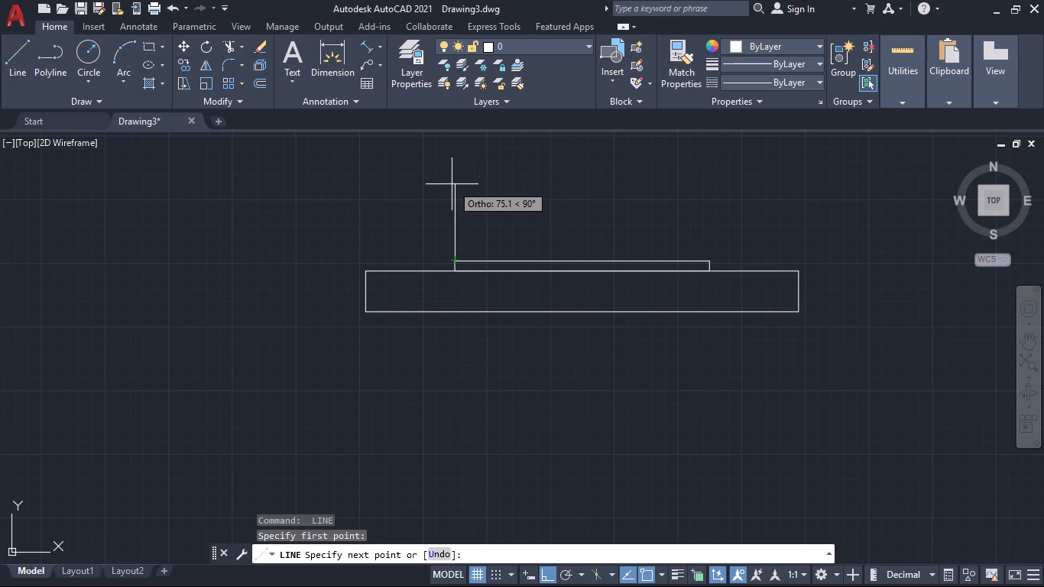
type("100")
key("Return")
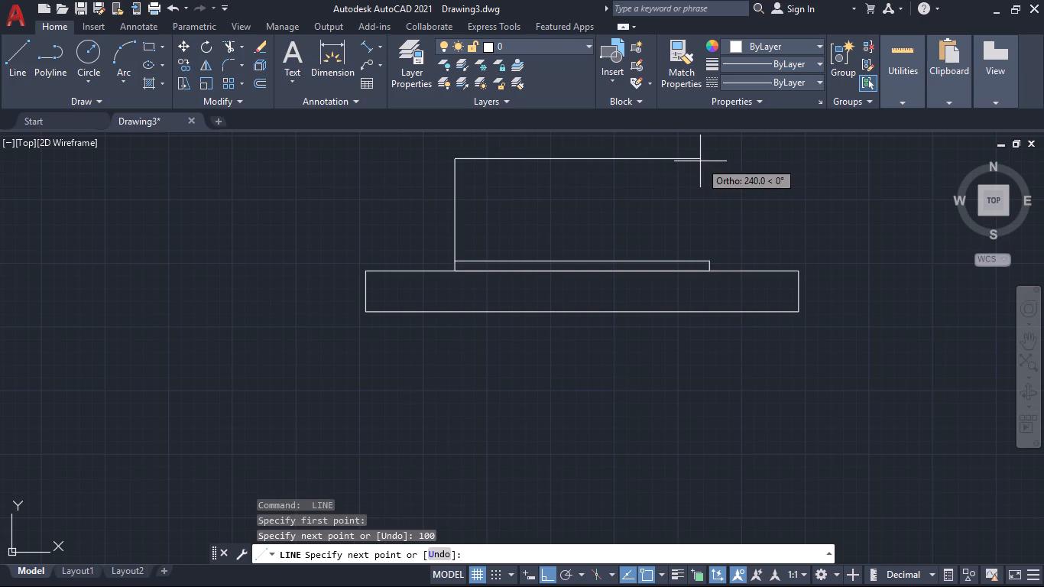
type("250")
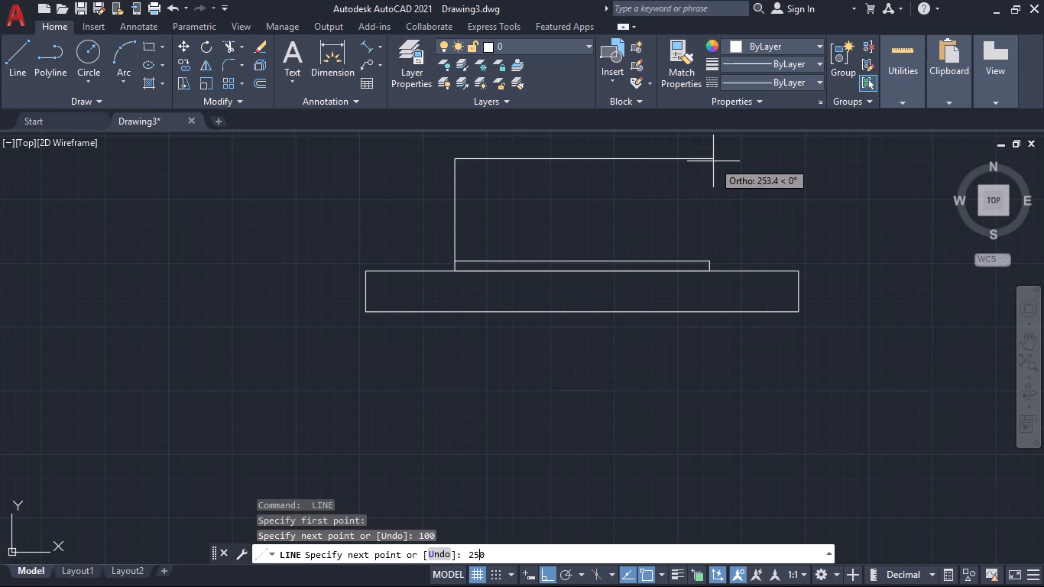
key("Return")
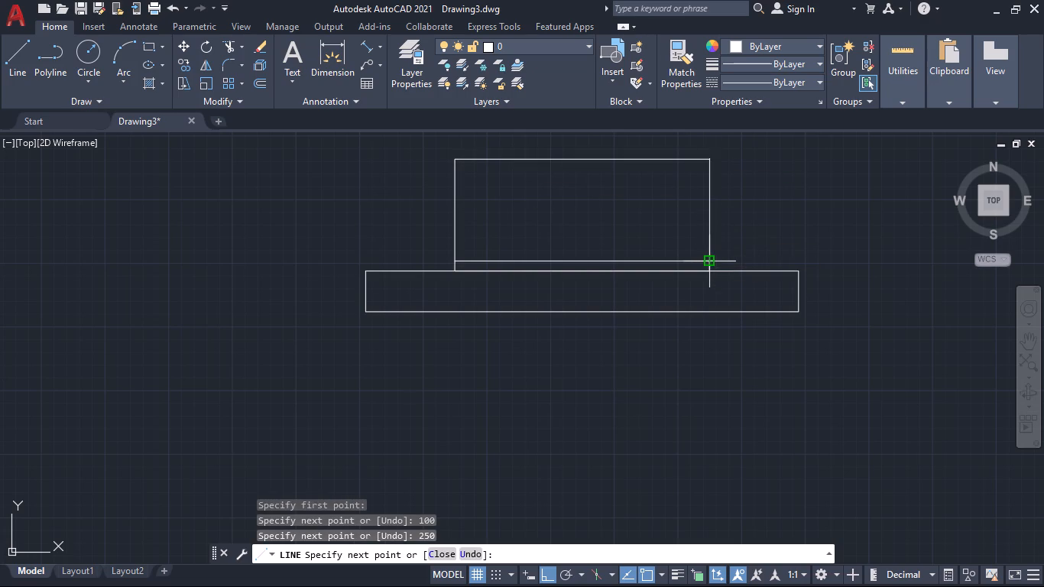
left_click(712, 262)
key("space")
From the base line's left endpoint, draw a 25 mm line to the right and a 10 mm line up.
key("space")
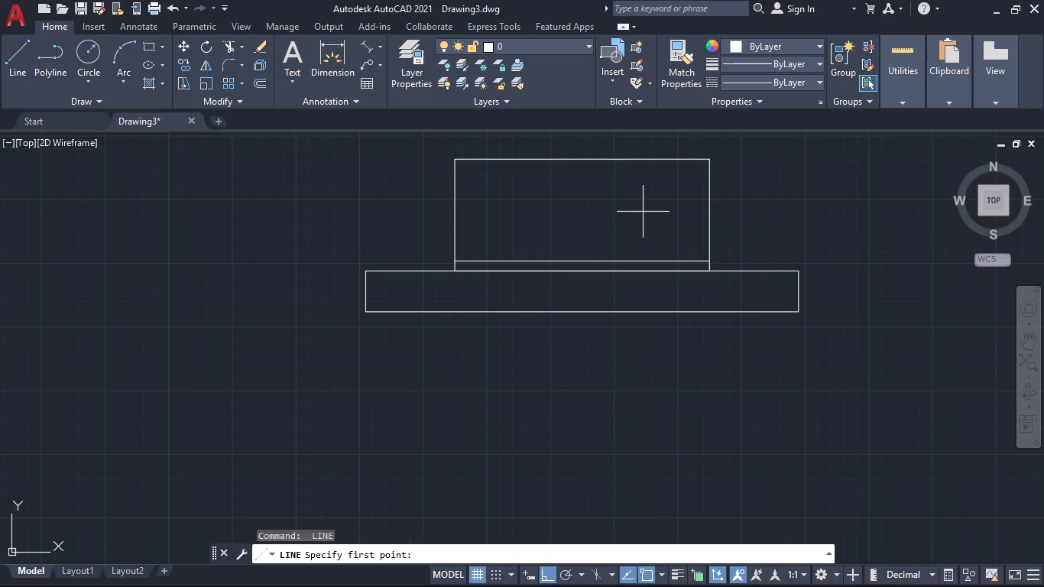
left_click(369, 272)
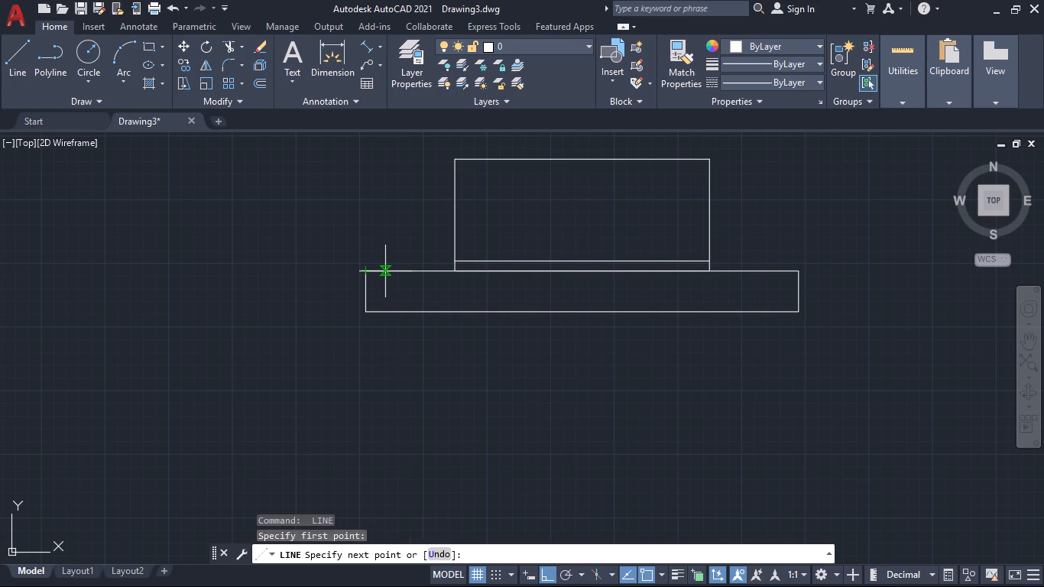
type("25")
key("Return")
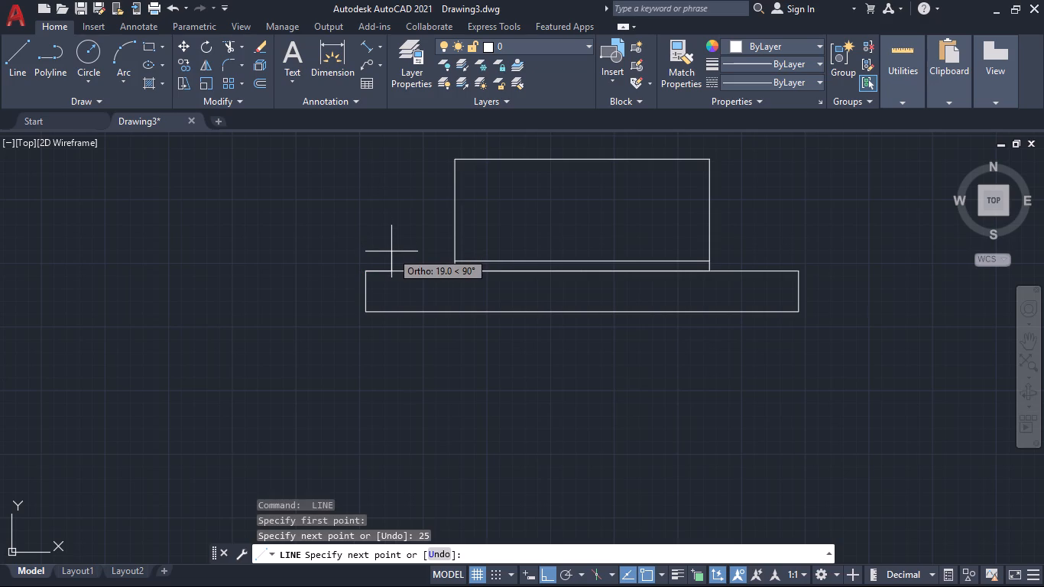
type("10")
key("Return")
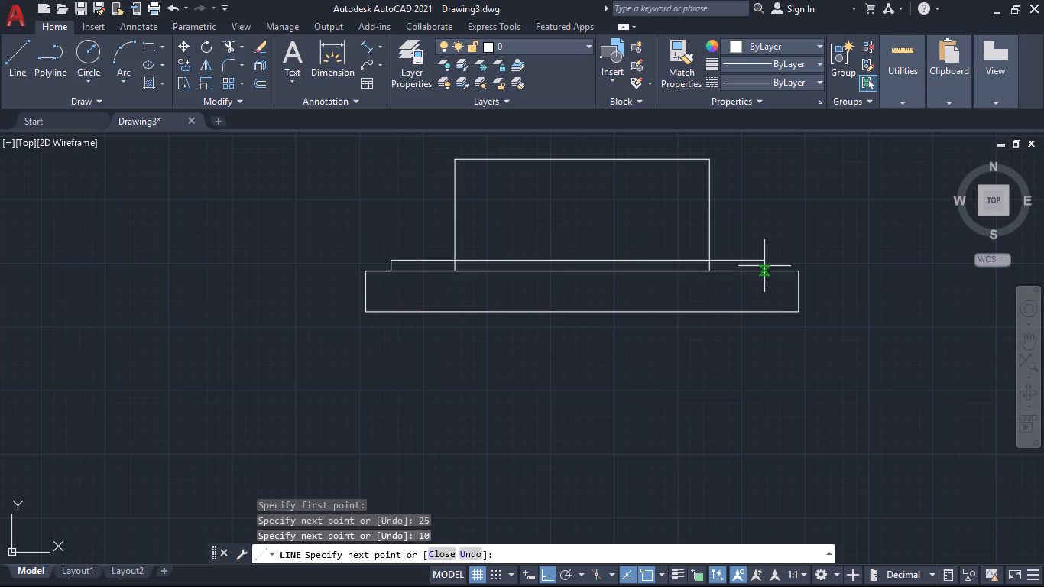
key("space")
From the base line's right endpoint, draw lines 25 mm left, 10 mm up and across to the top of the short left vertical.
key("space")
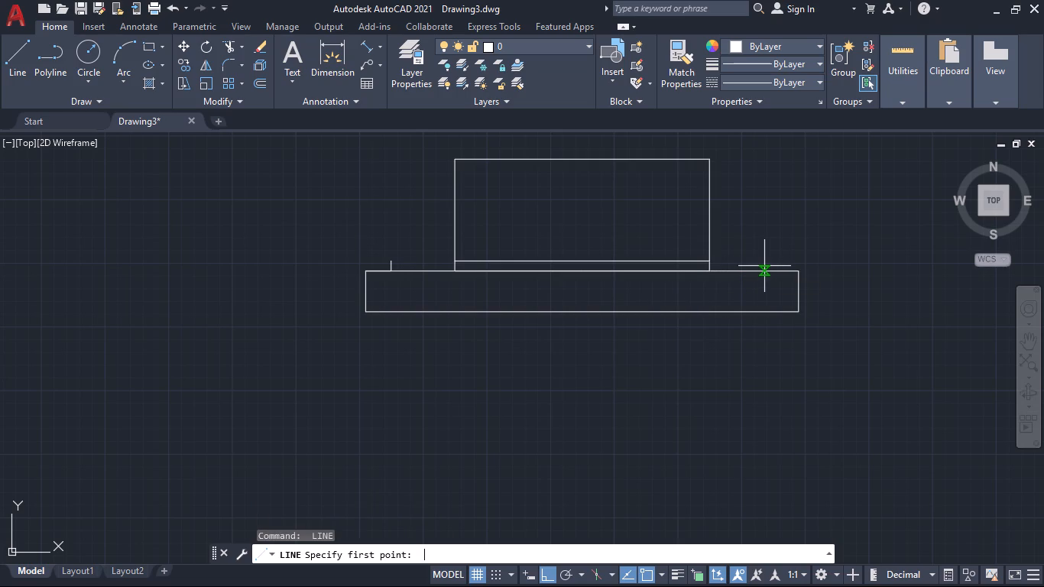
left_click(801, 268)
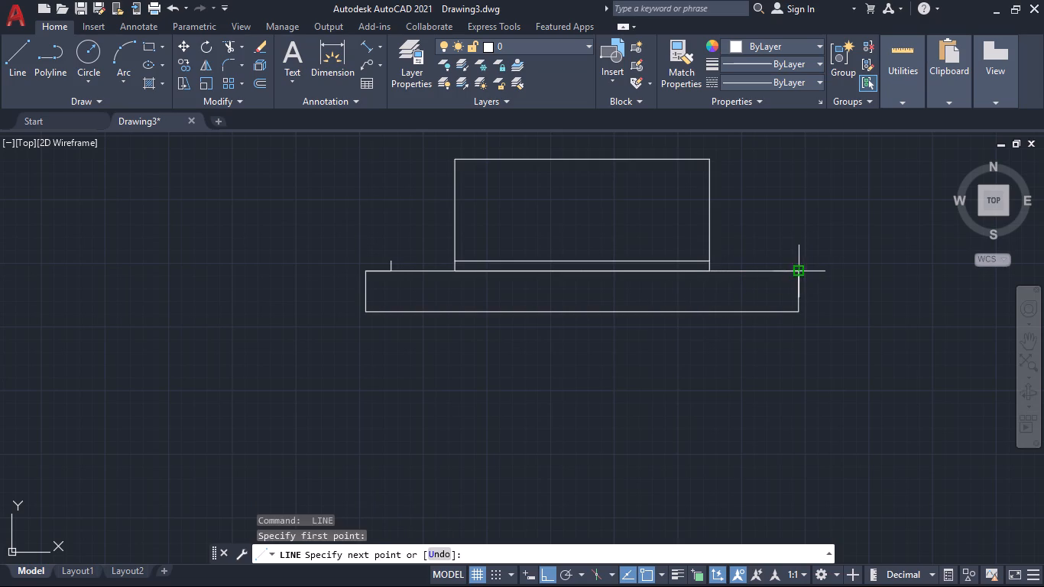
type("25")
key("Return")
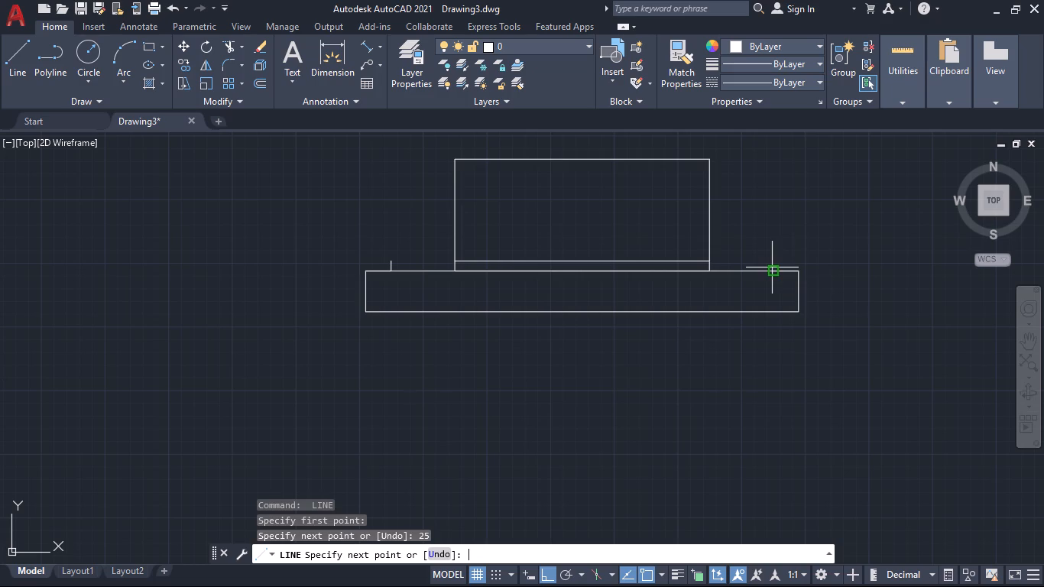
type("10")
key("Return")
left_click(391, 259)
scroll(400, 243, "up", 2)
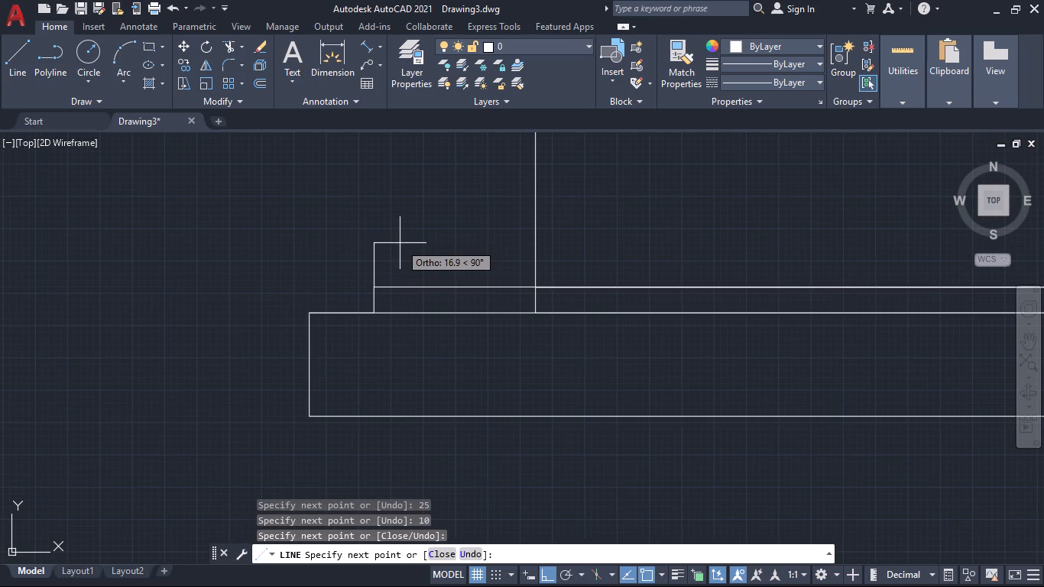
key("Escape")
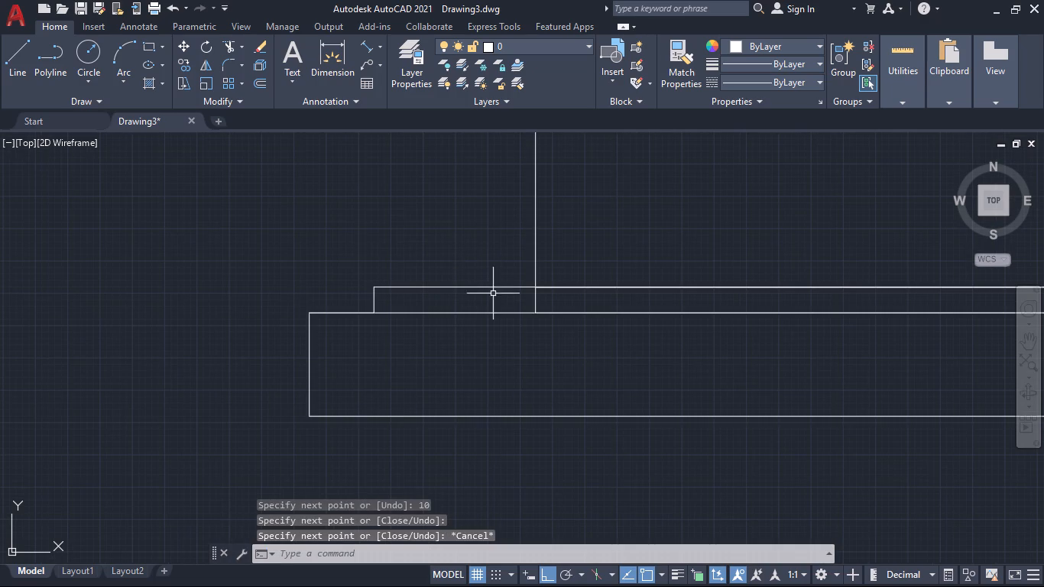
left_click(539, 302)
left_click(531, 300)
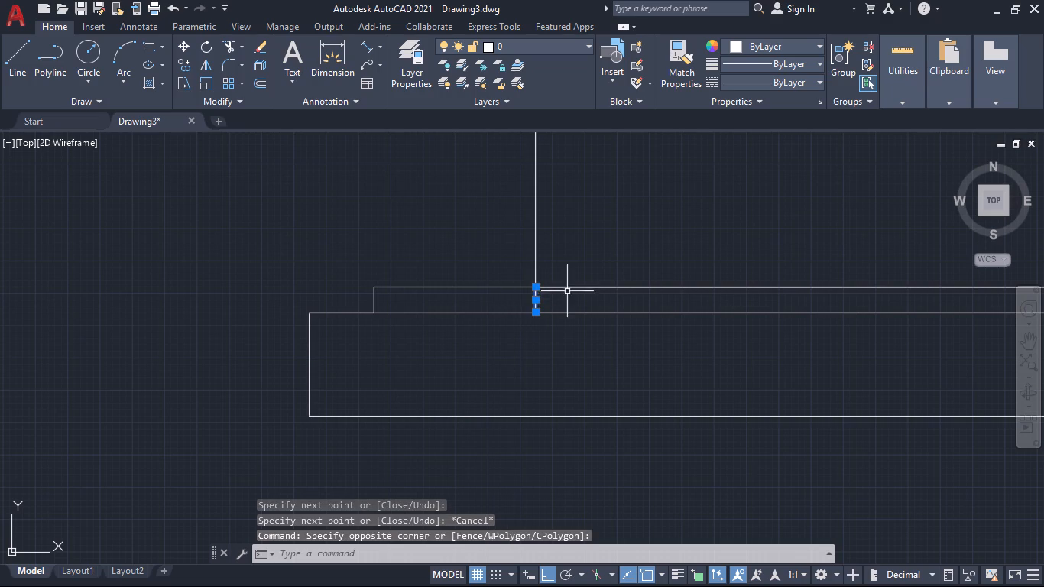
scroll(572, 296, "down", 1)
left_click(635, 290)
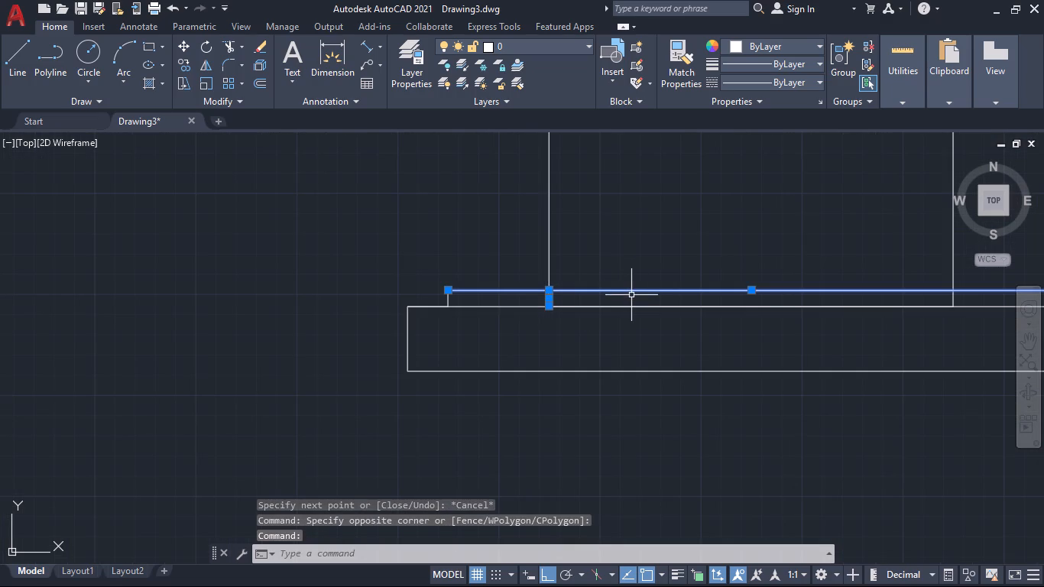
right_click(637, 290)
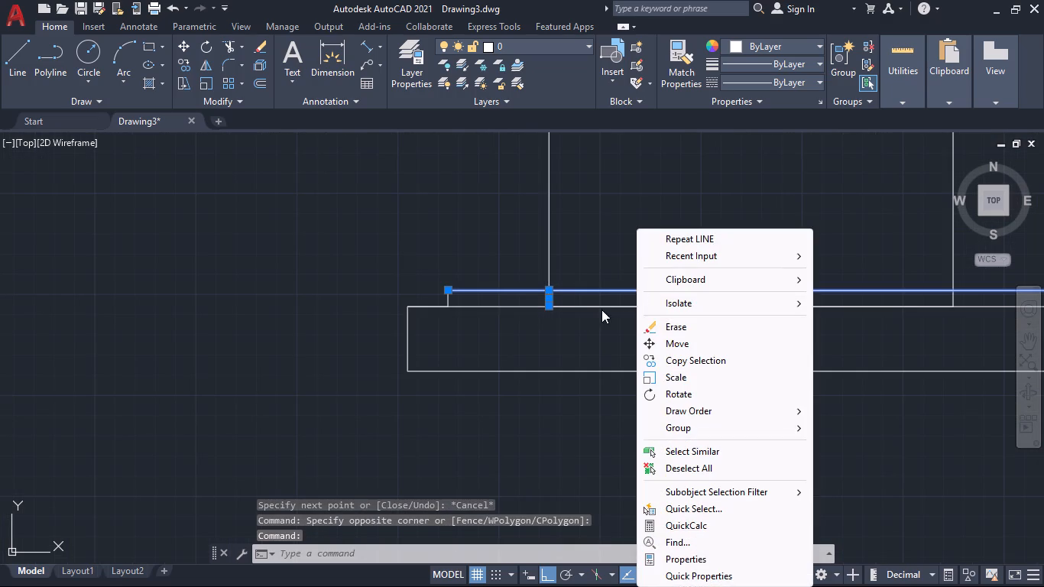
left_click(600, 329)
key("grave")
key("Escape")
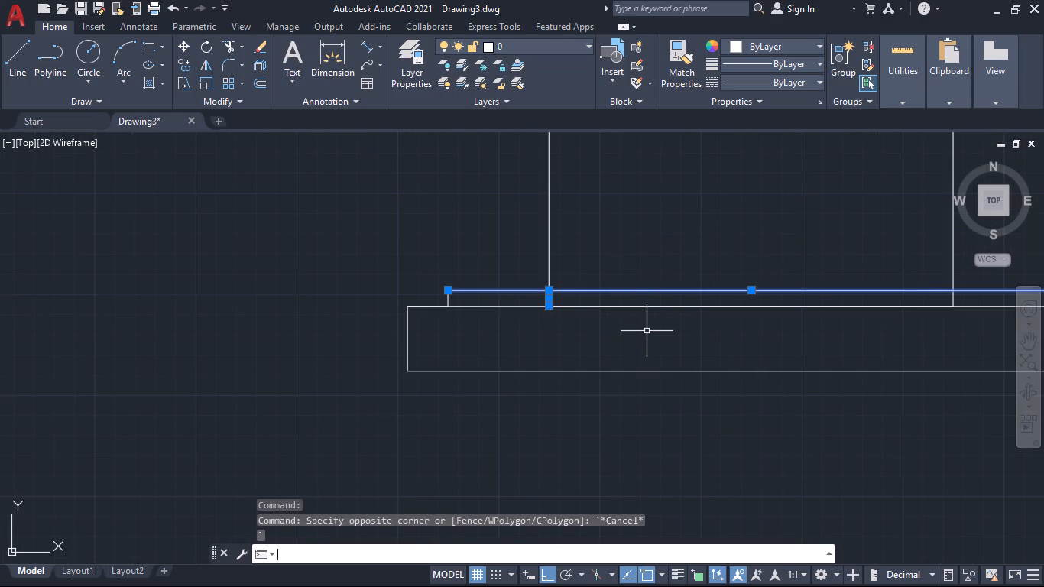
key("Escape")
Erase the two overlapping horizontal lines 10 mm above the base line, the long one and the 250 mm one.
scroll(829, 300, "up", 2)
middle_click_drag(813, 293, 796, 289)
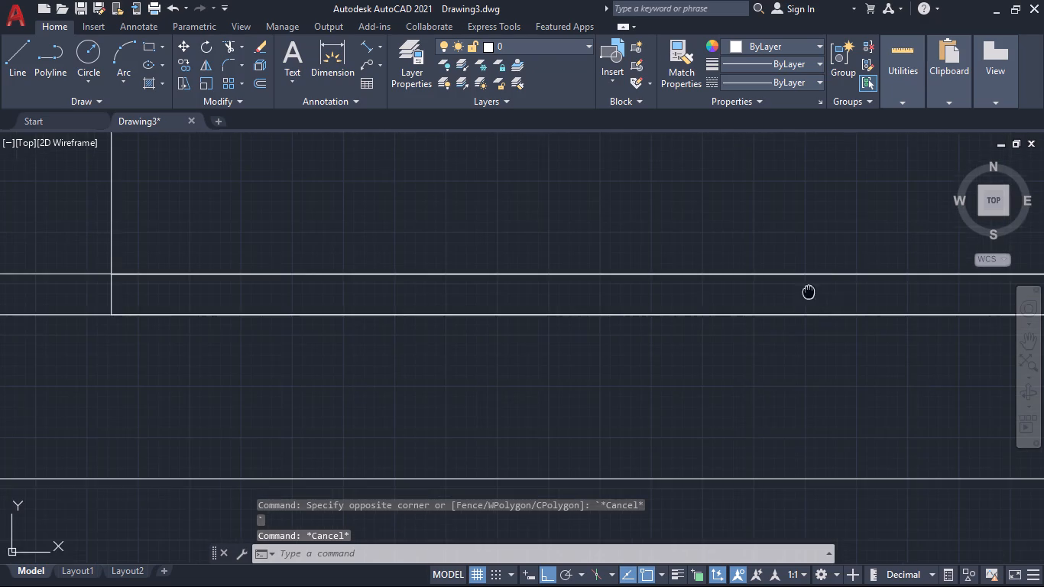
middle_click_drag(796, 289, 712, 256)
scroll(654, 257, "down", 1)
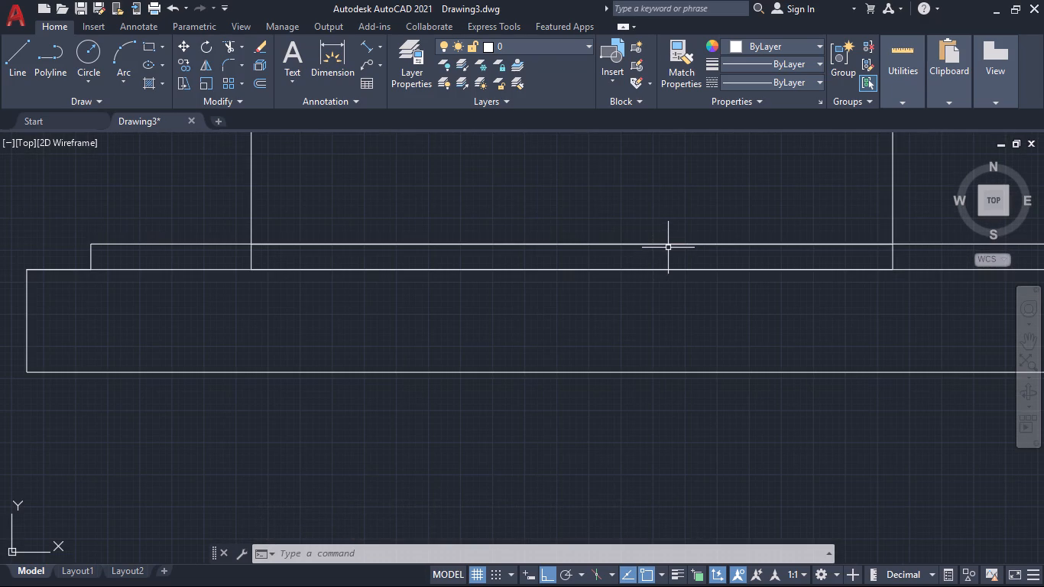
left_click(668, 247)
left_click(670, 247)
left_click(809, 245)
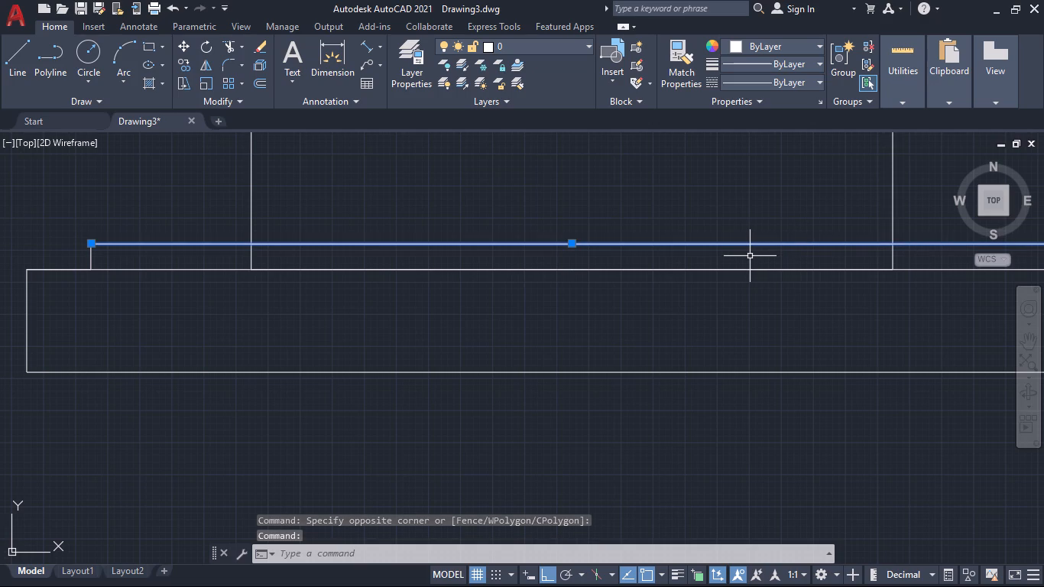
key("Delete")
left_click(723, 243)
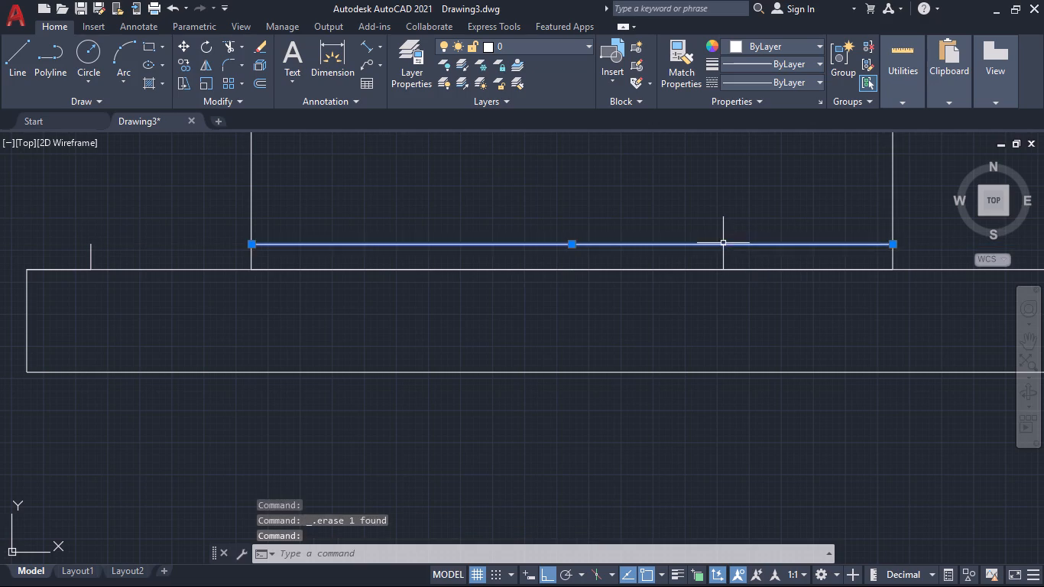
key("Delete")
Draw a single horizontal line joining the tops of the two short 10 mm verticals above the base line.
scroll(692, 235, "down", 3)
scroll(679, 233, "up", 1)
middle_click_drag(679, 233, 615, 216)
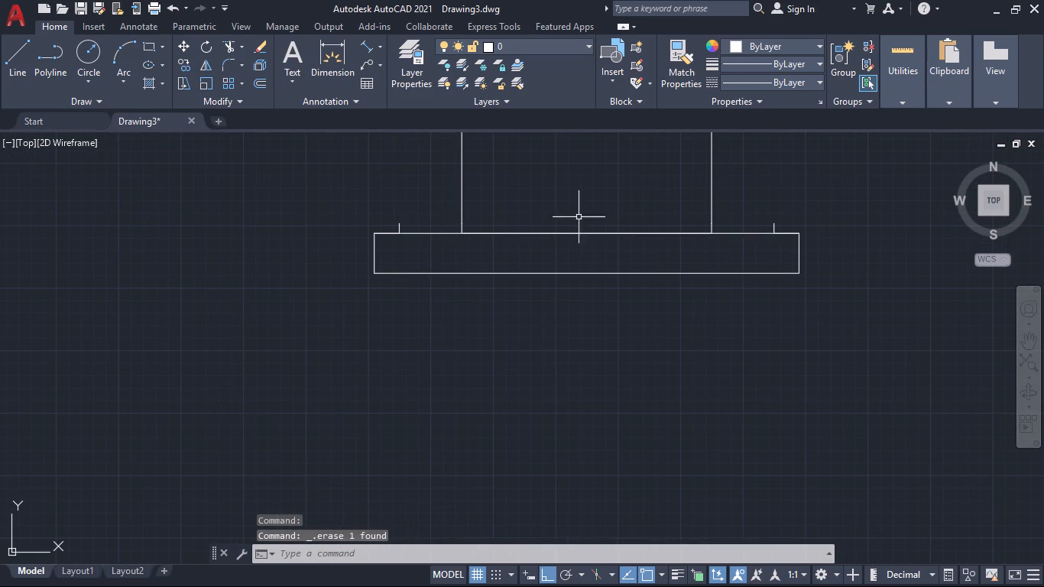
key("l")
key("Return")
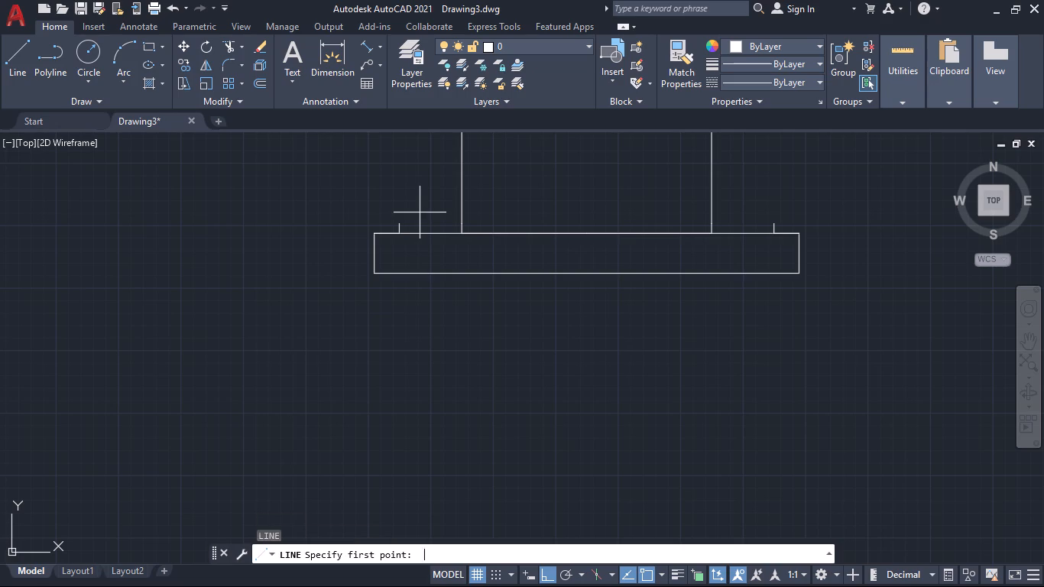
left_click(404, 220)
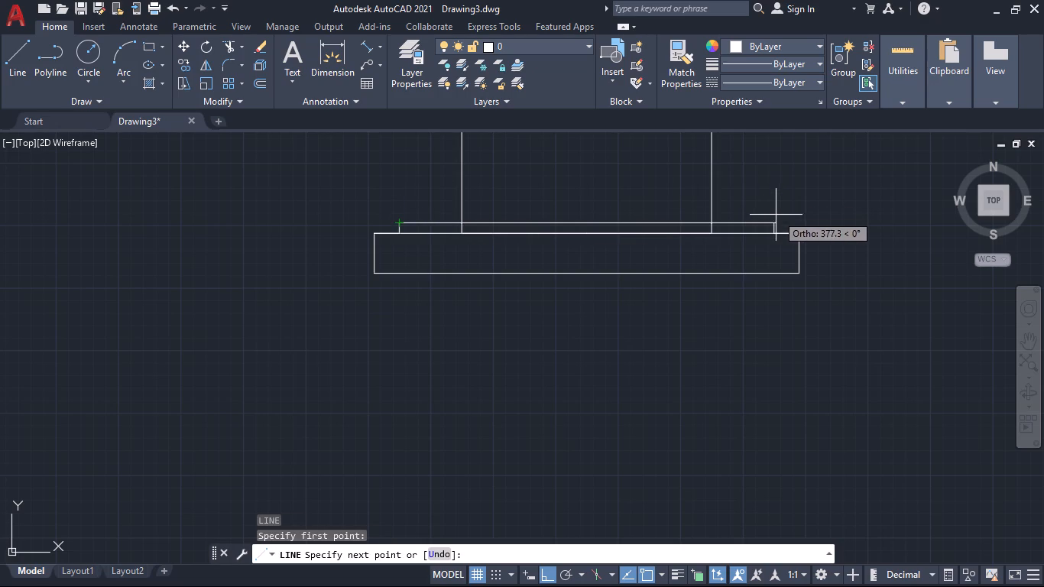
left_click(775, 219)
key("space")
Draw a slanted line from the midpoint of the upper rectangle's left side to the wide strip's top-left corner.
key("space")
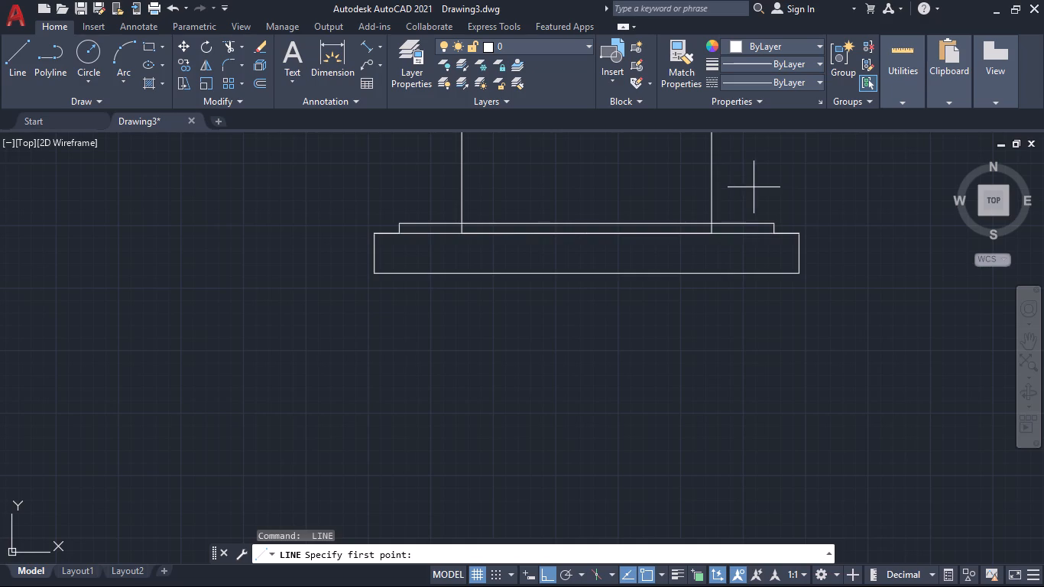
middle_click_drag(754, 187, 721, 339)
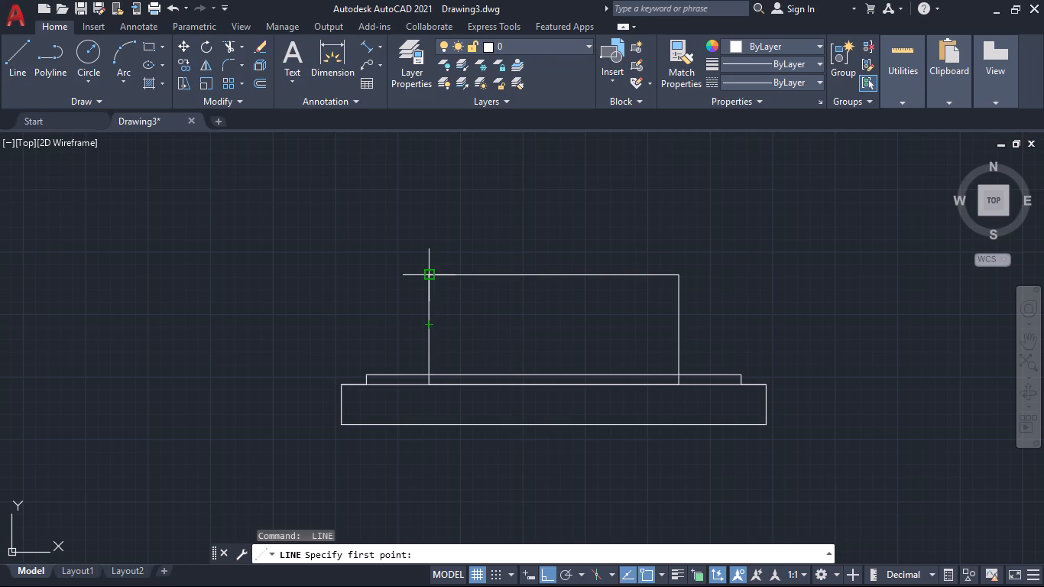
left_click(428, 319)
left_click(370, 375)
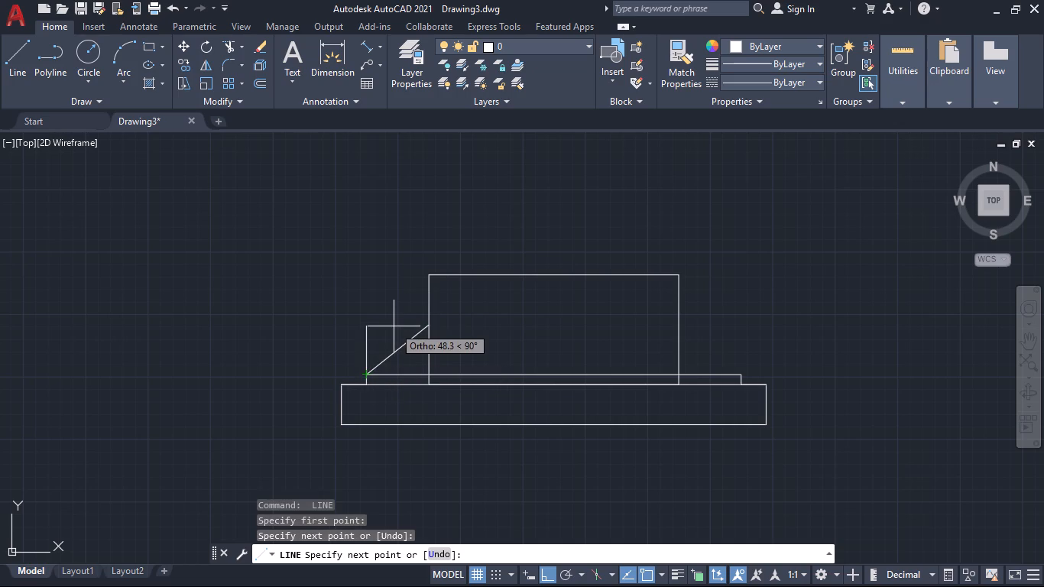
key("space")
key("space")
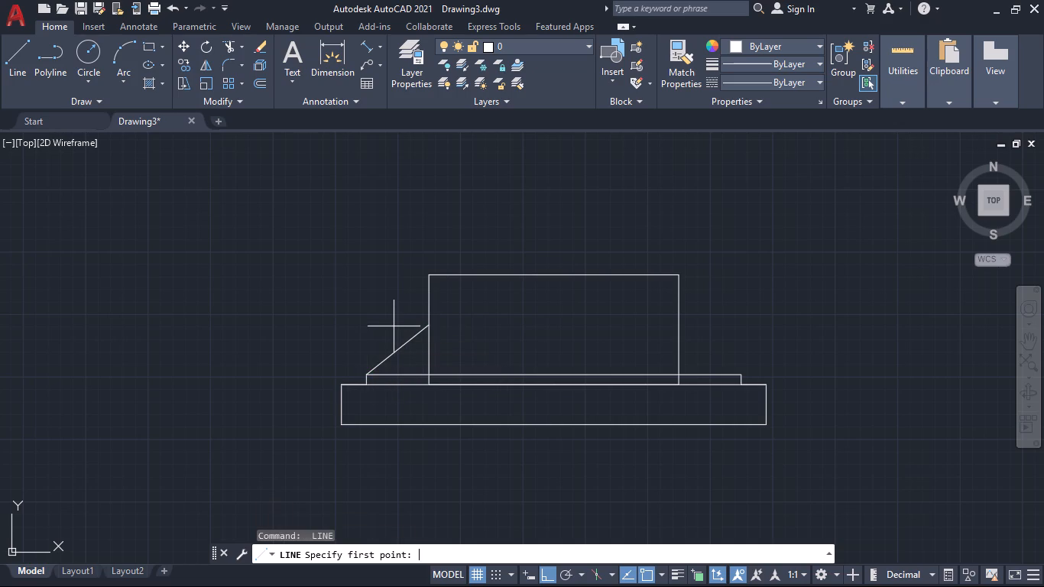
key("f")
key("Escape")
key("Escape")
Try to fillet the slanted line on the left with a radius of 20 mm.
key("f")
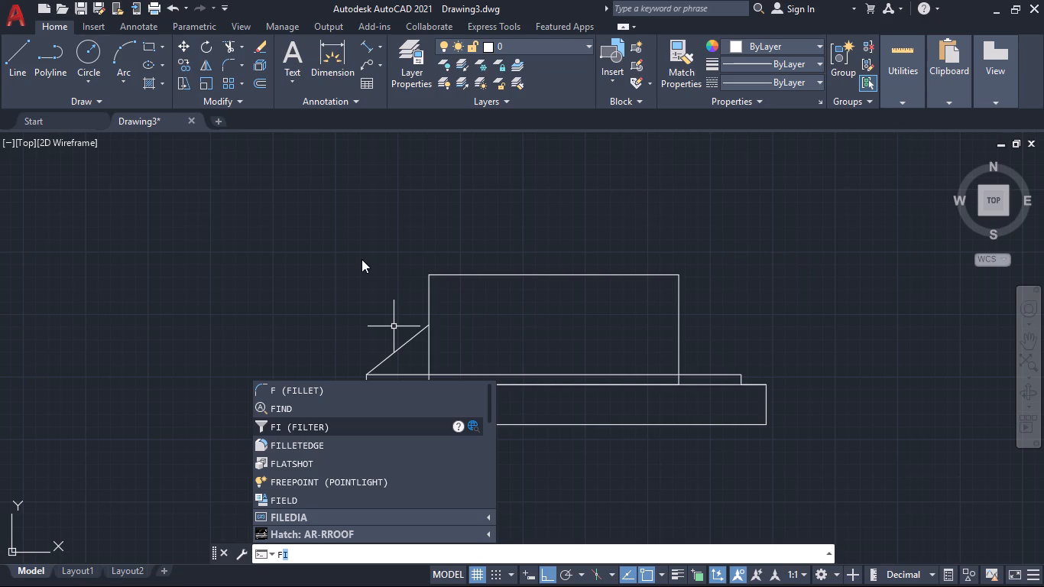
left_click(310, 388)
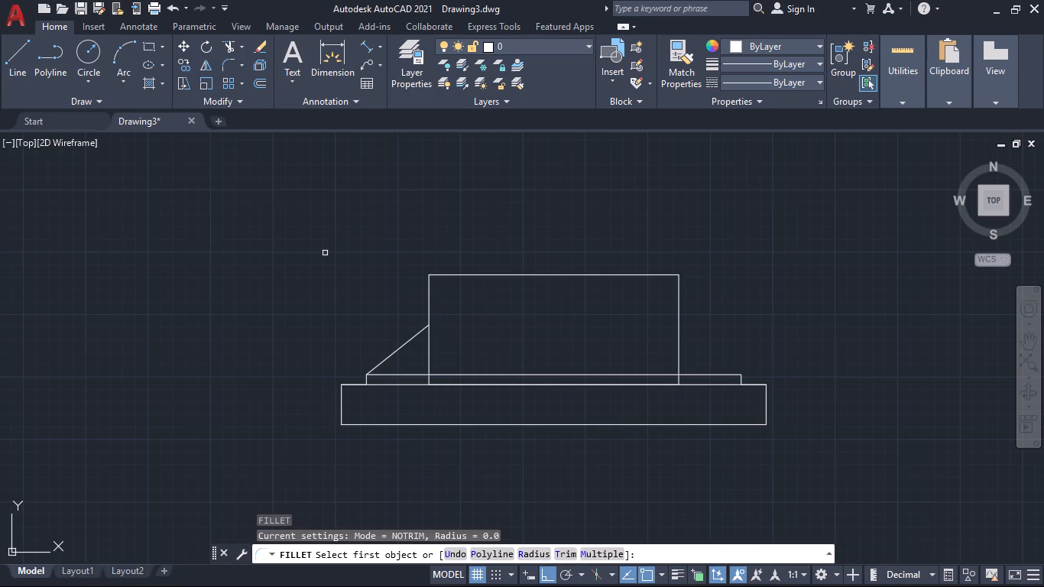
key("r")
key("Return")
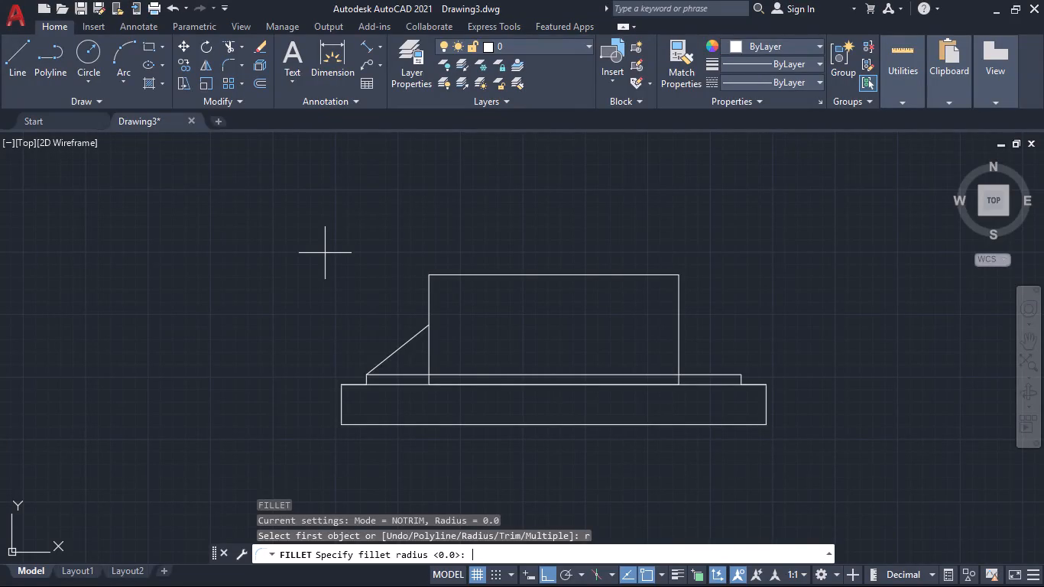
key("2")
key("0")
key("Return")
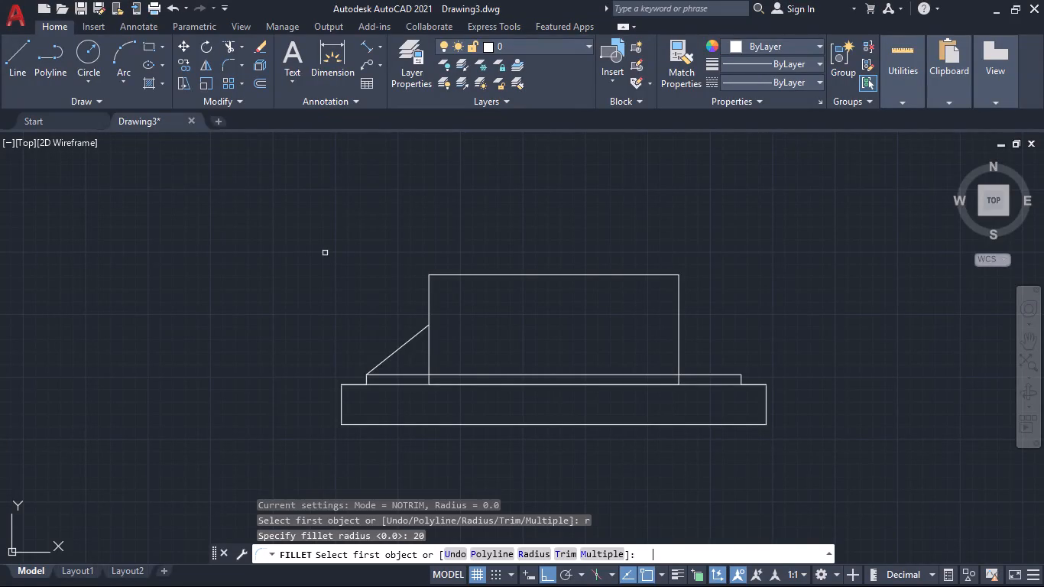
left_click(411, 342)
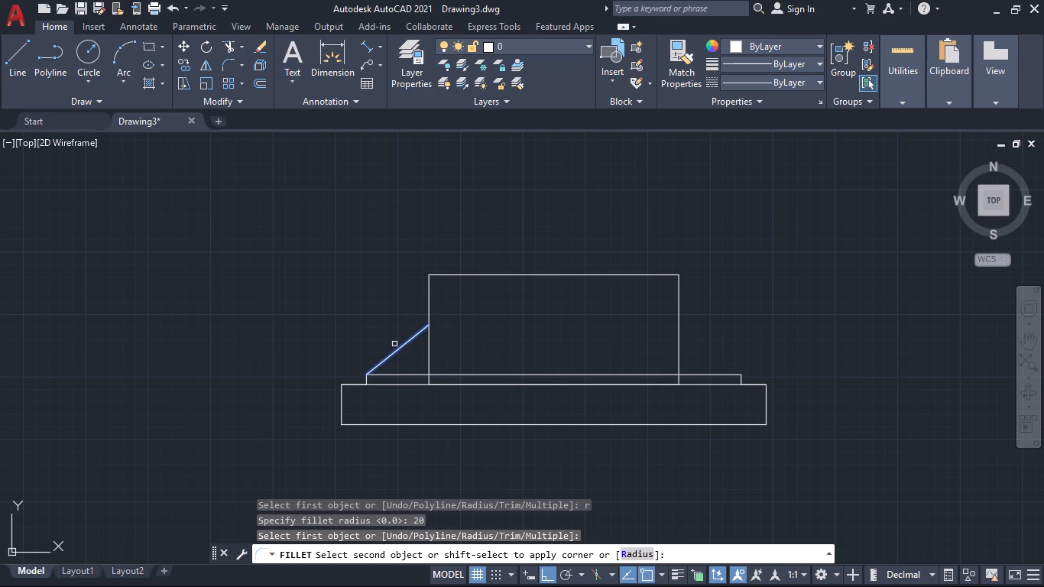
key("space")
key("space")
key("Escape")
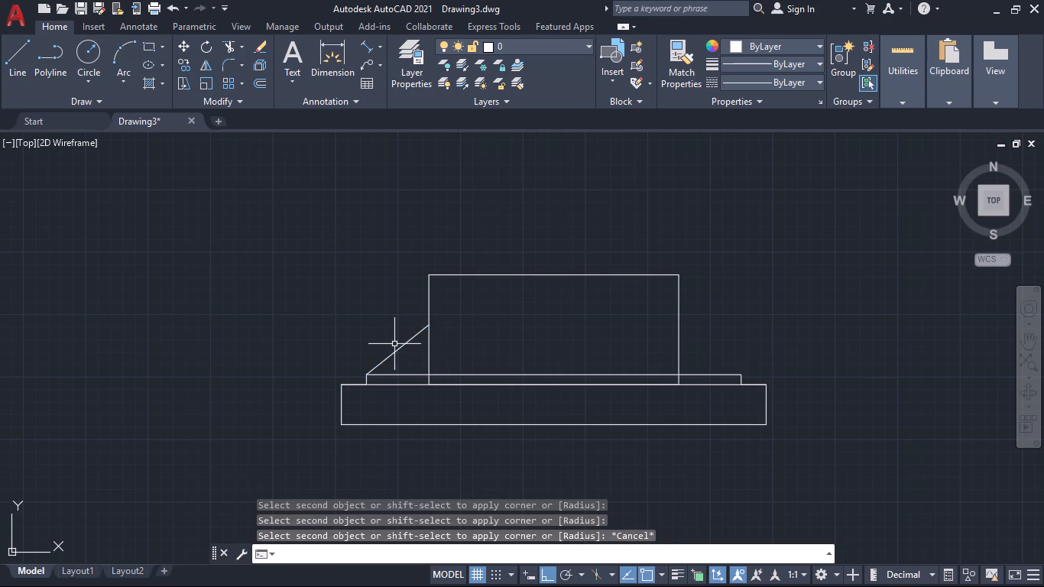
Fillet the upper rectangle's left side and the slanted line with a radius of 50 mm.
key("f")
key("Return")
key("r")
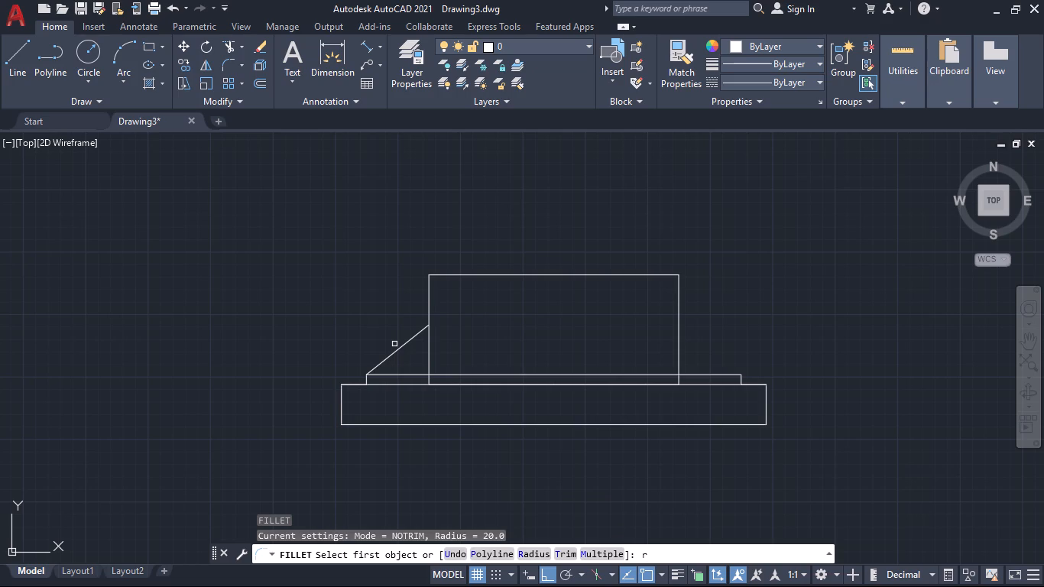
key("Return")
type("50")
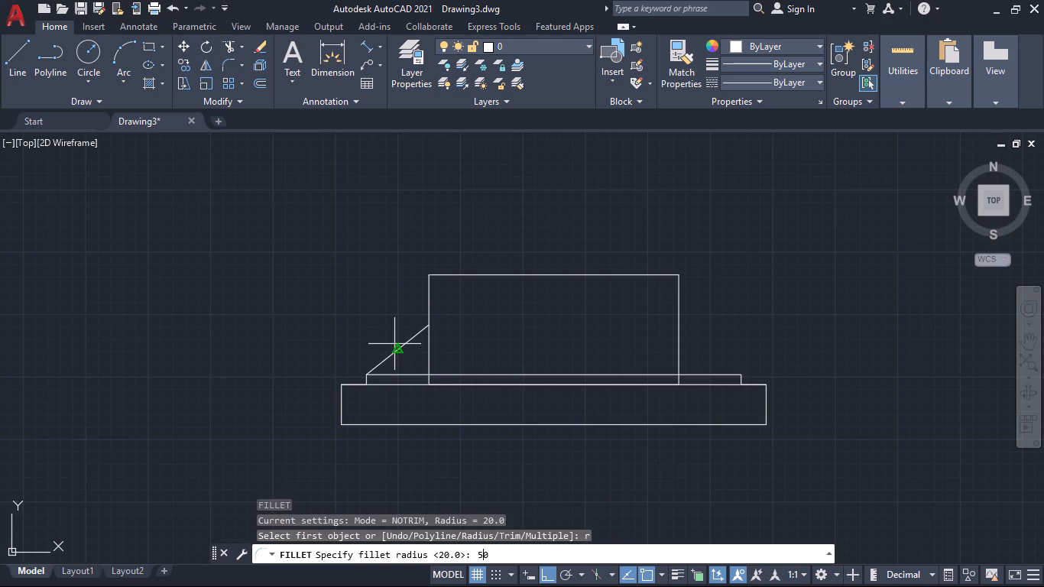
key("Return")
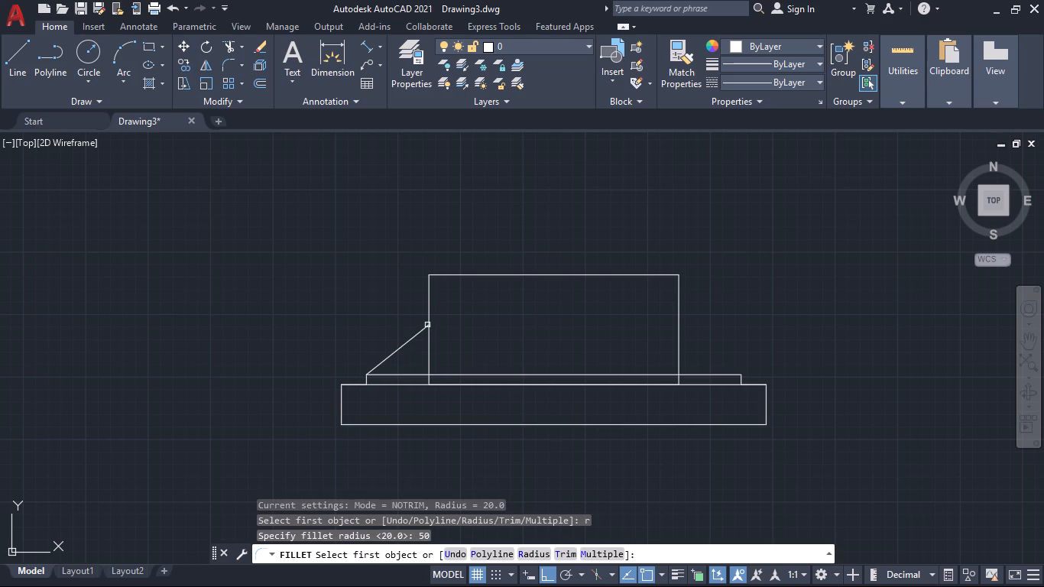
left_click(428, 307)
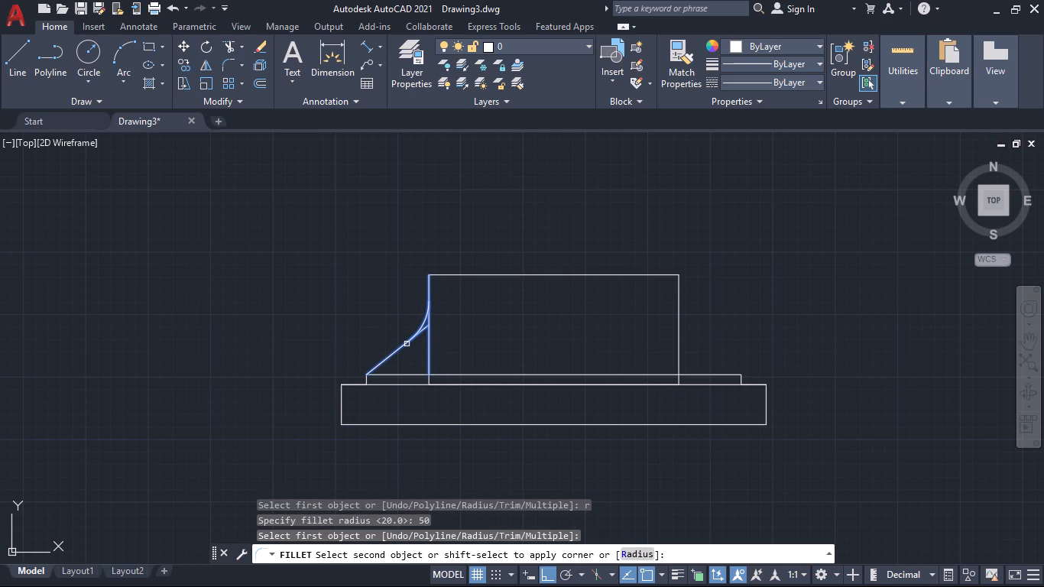
left_click(407, 344)
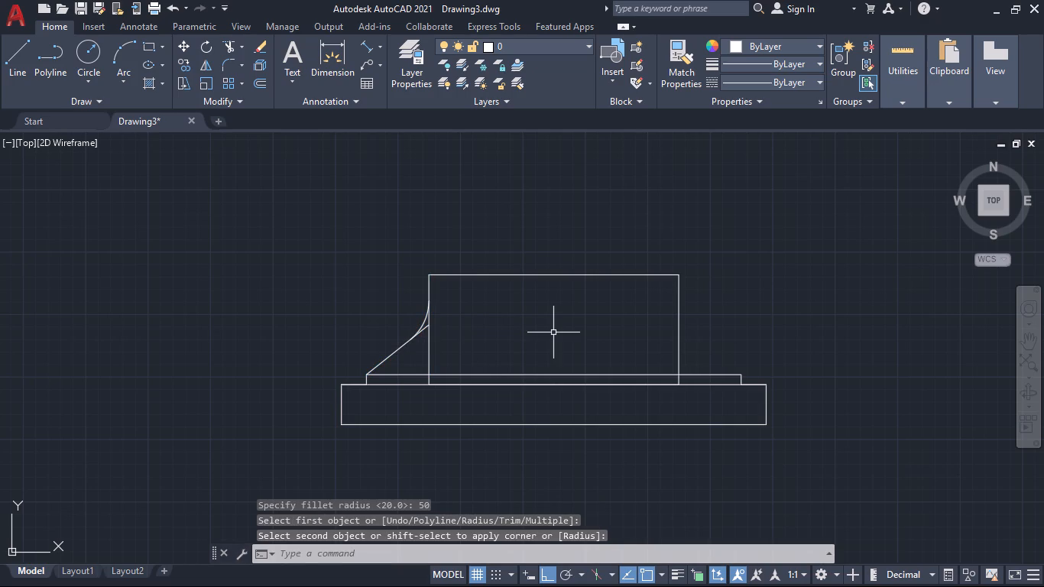
Trim away the upper rectangle's entire right side and the part of its left side below the slanted line.
type("tr")
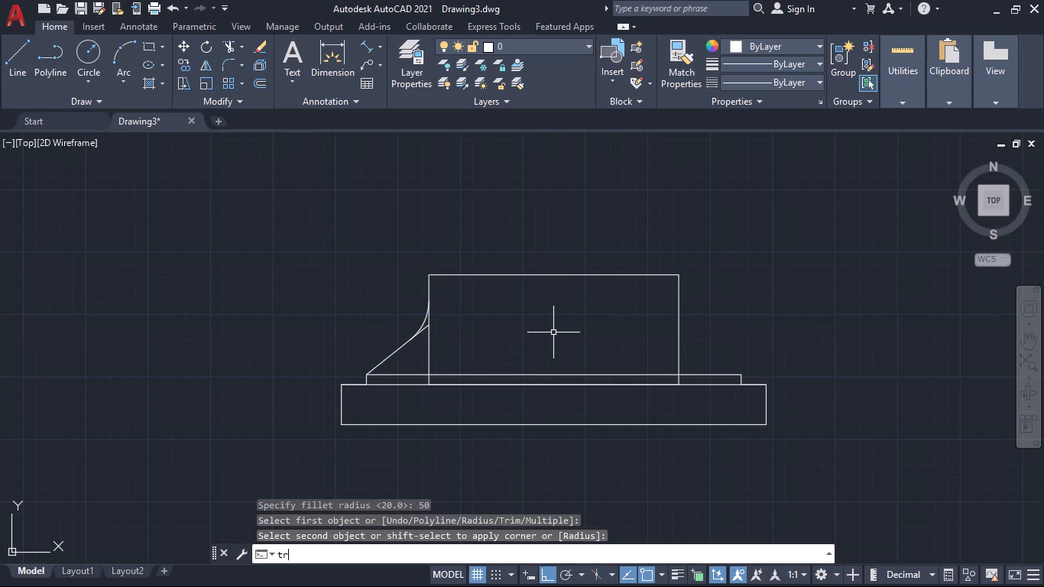
key("Return")
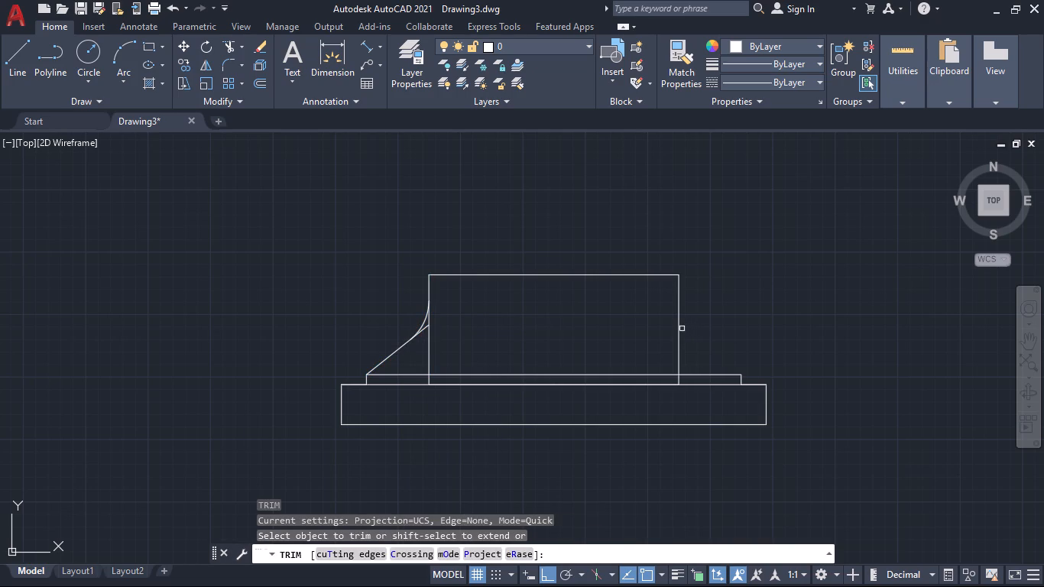
left_click(680, 329)
scroll(679, 384, "up", 3)
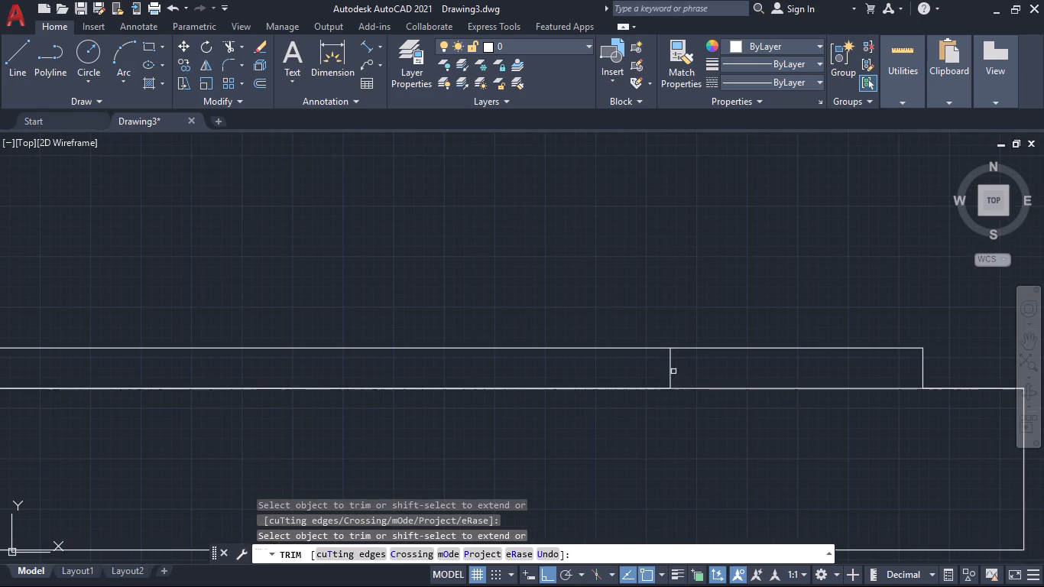
left_click(672, 371)
scroll(599, 371, "down", 6)
scroll(523, 376, "up", 5)
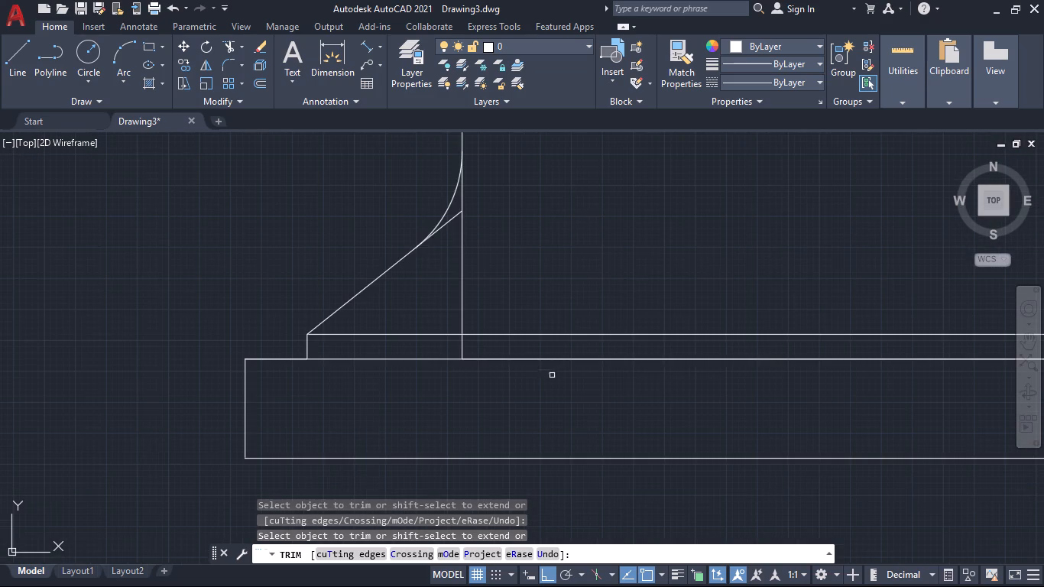
left_click(461, 349)
left_click(462, 304)
Trim the leftover vertical and slanted line ends behind the fillet arc on the left side.
scroll(477, 269, "down", 1)
middle_click_drag(487, 248, 524, 280)
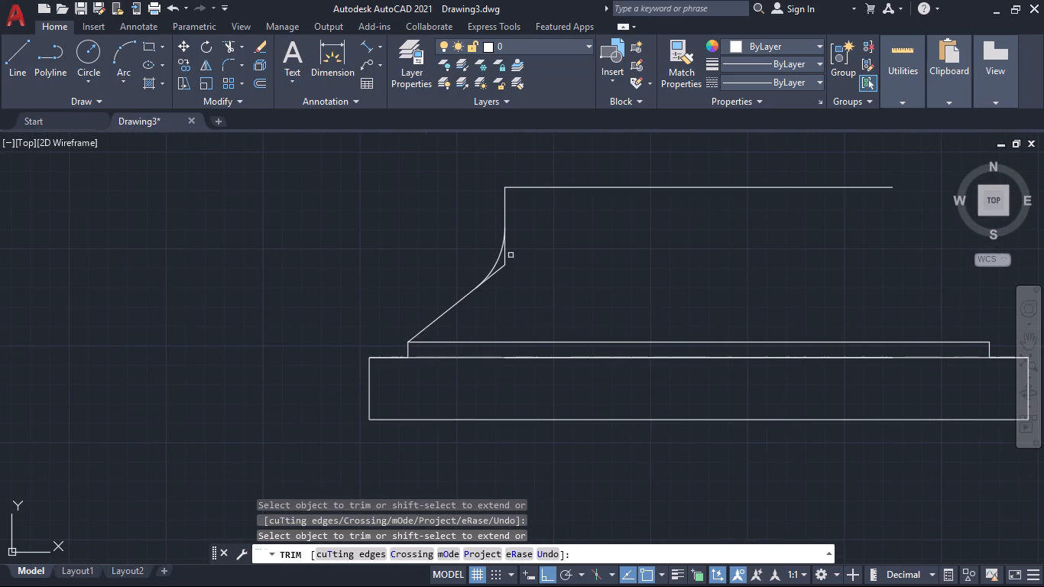
left_click(511, 255)
left_click(498, 276)
scroll(511, 262, "down", 1)
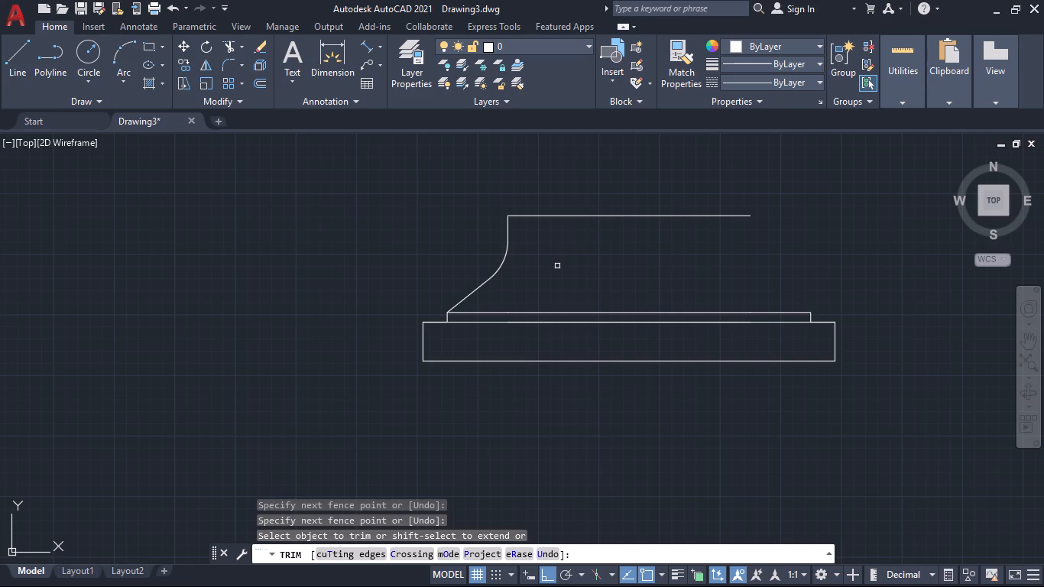
key("Escape")
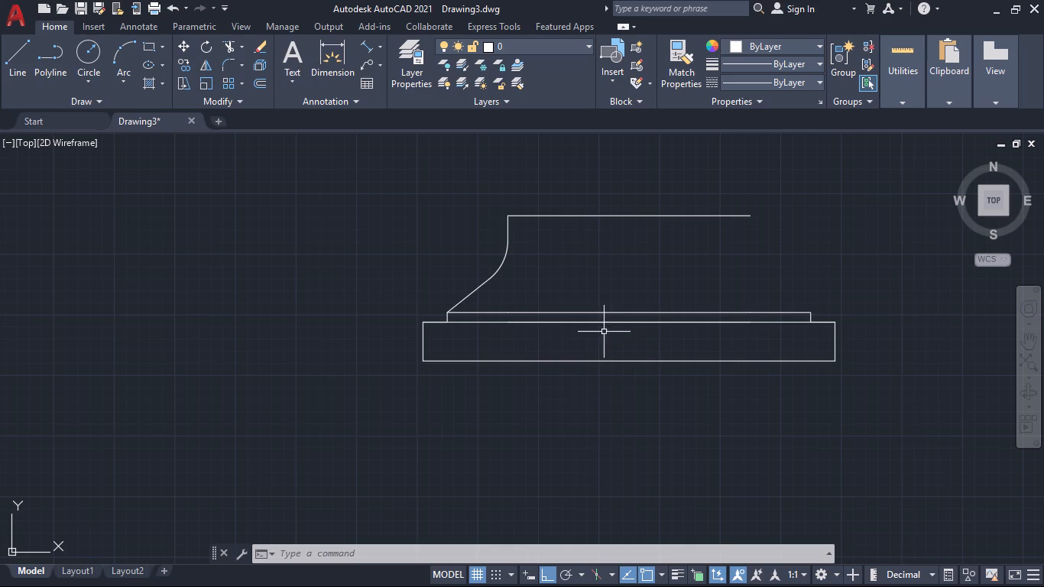
Mirror the left vertical, fillet arc and slanted line about the vertical axis through the base's bottom midpoint, keeping the originals.
middle_click_drag(602, 275, 578, 275)
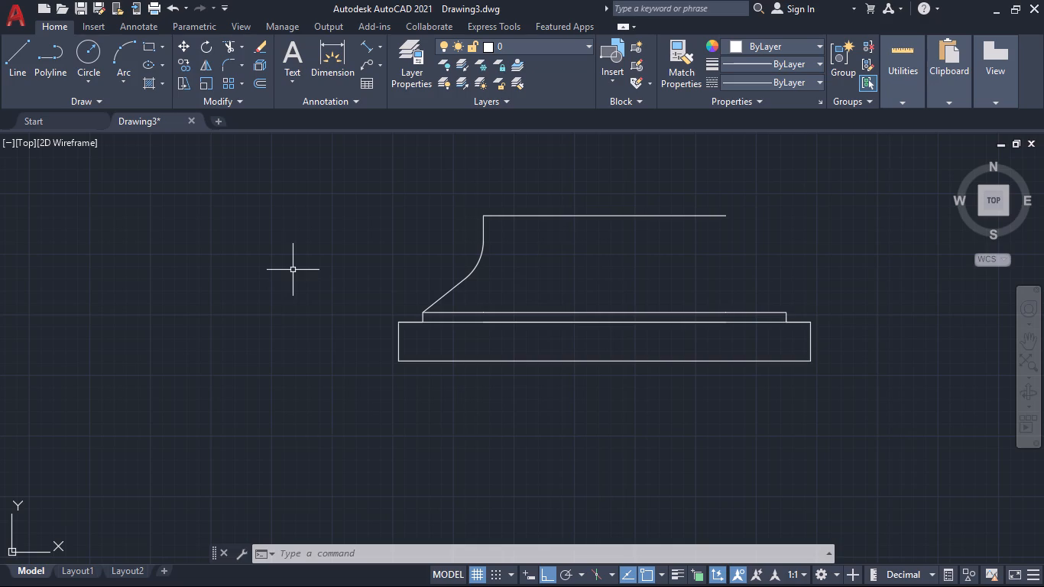
left_click(451, 290)
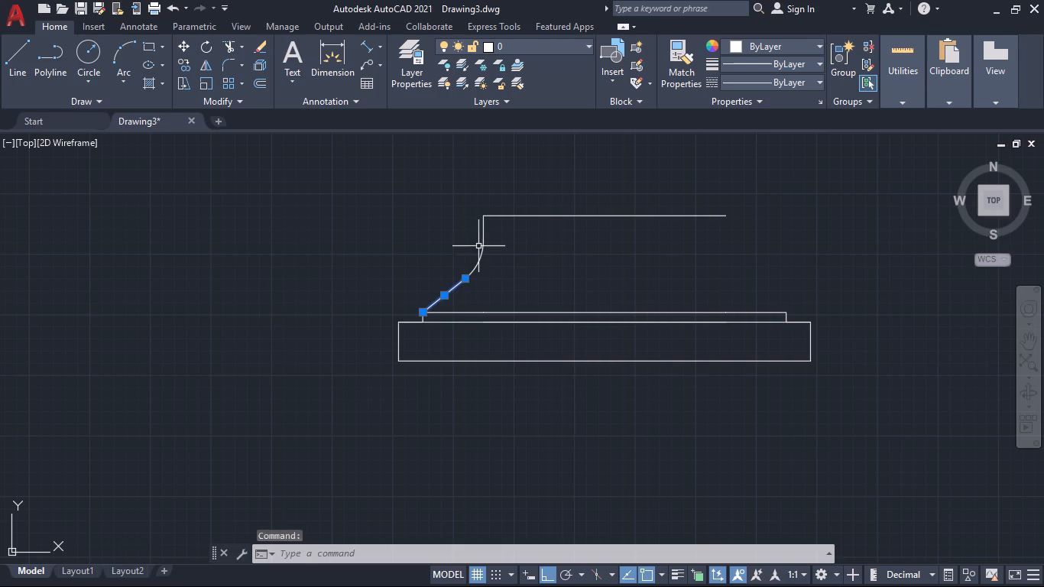
left_click(483, 238)
left_click(479, 260)
scroll(502, 284, "up", 1)
scroll(504, 284, "down", 1)
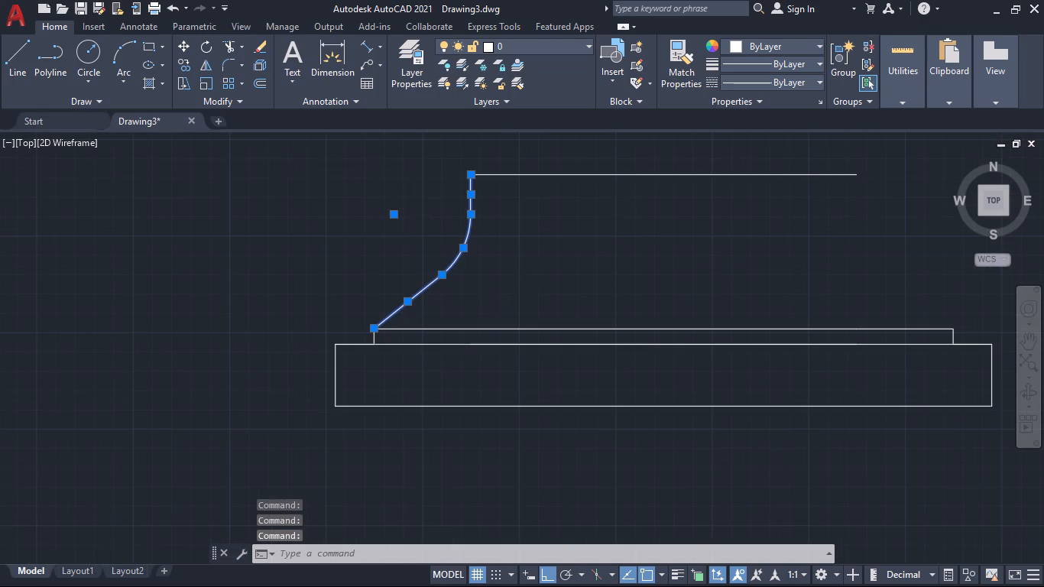
type("mi")
key("Return")
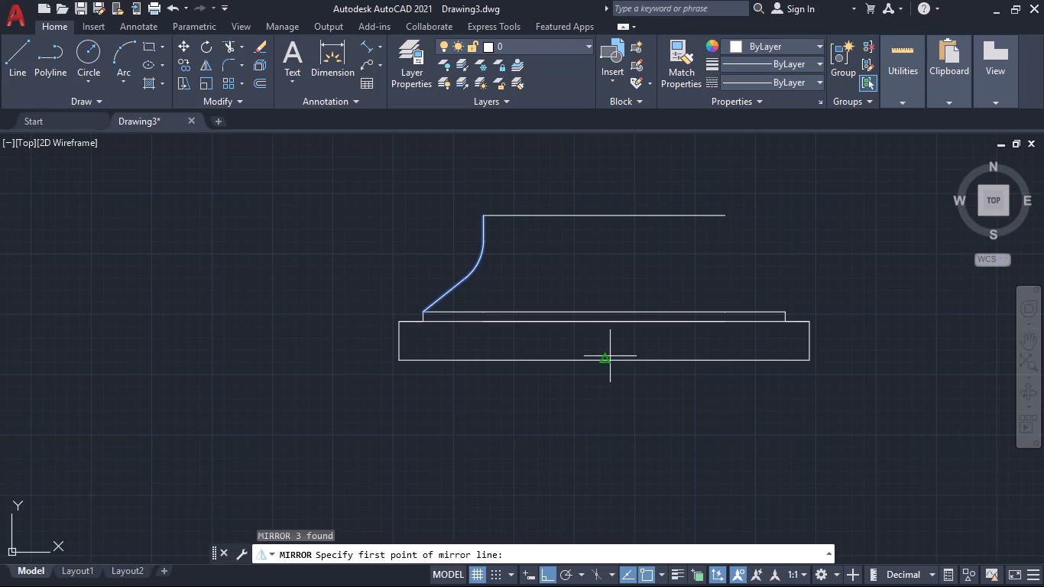
left_click(604, 358)
left_click(609, 300)
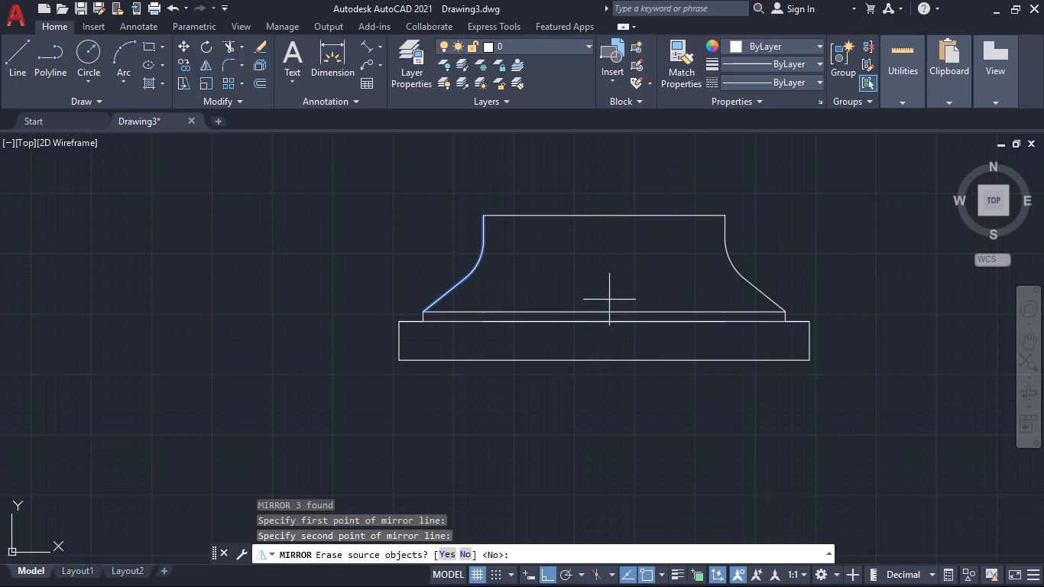
key("Return")
Offset the top horizontal line of the curved block upward by 5 mm.
scroll(583, 288, "down", 1)
middle_click_drag(583, 288, 596, 366)
scroll(561, 345, "up", 1)
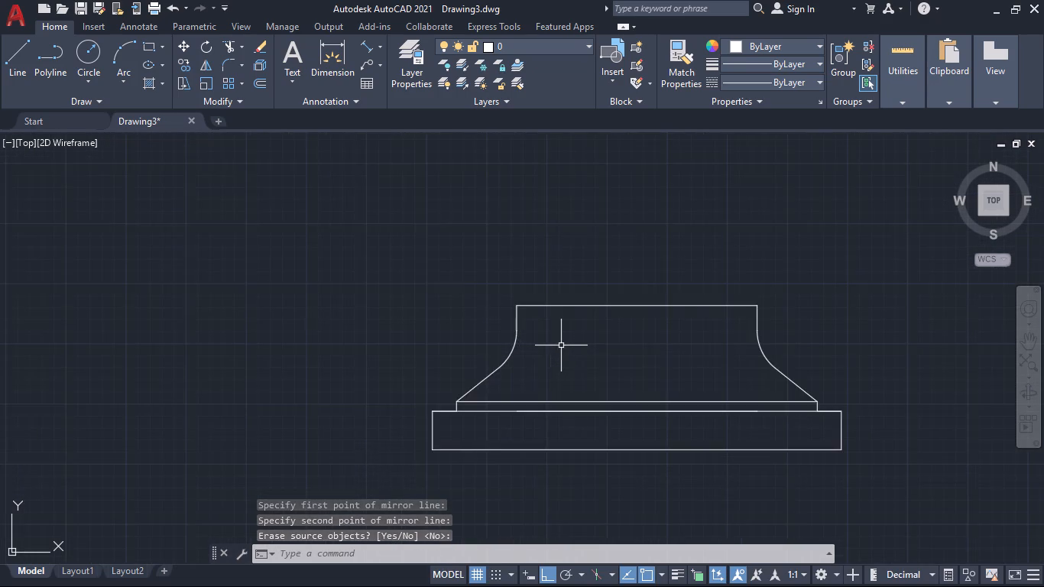
scroll(561, 345, "up", 1)
middle_click_drag(554, 328, 550, 354)
key("o")
key("Return")
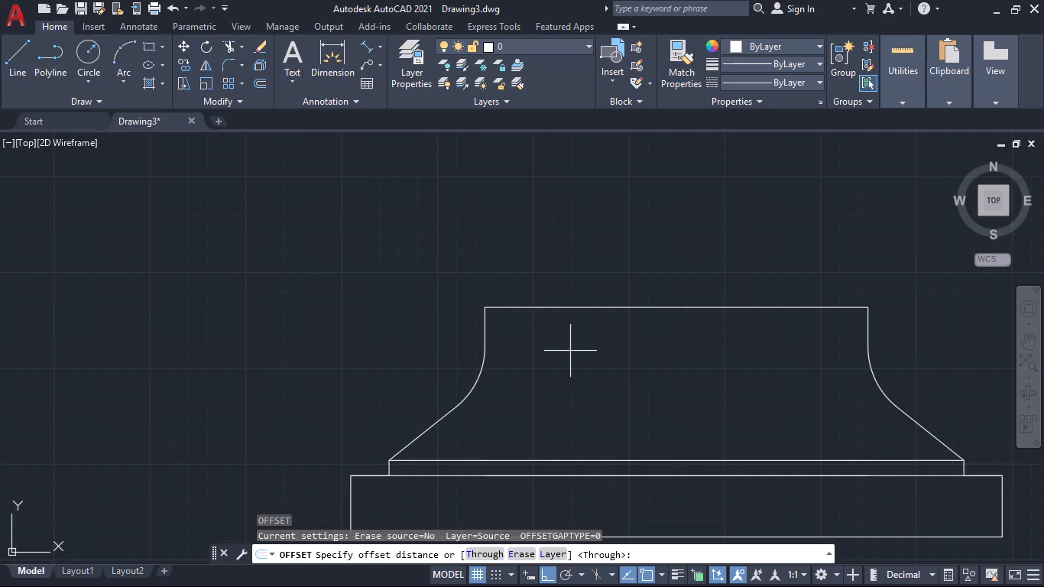
key("5")
key("Return")
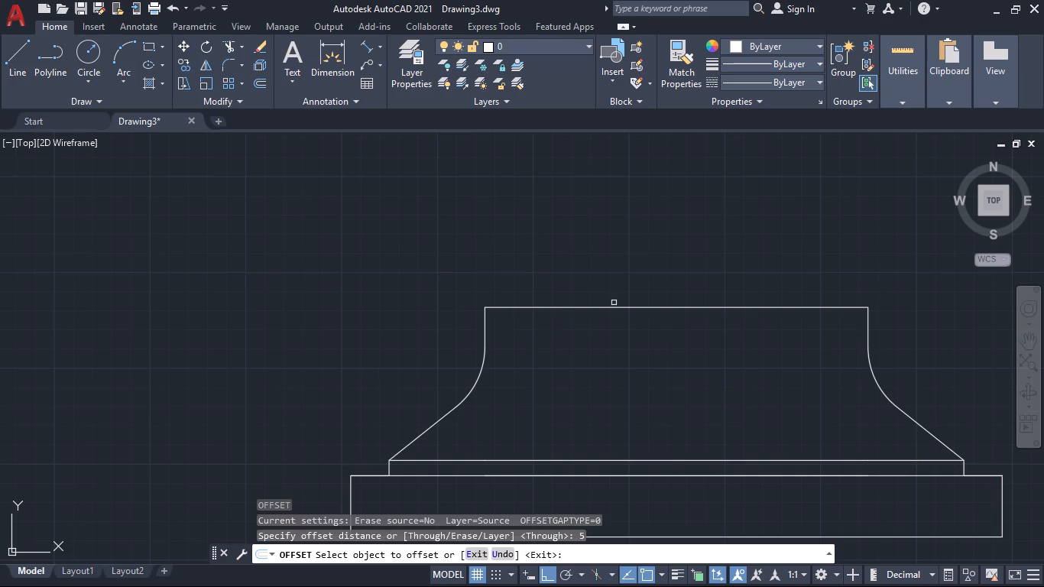
left_click(618, 306)
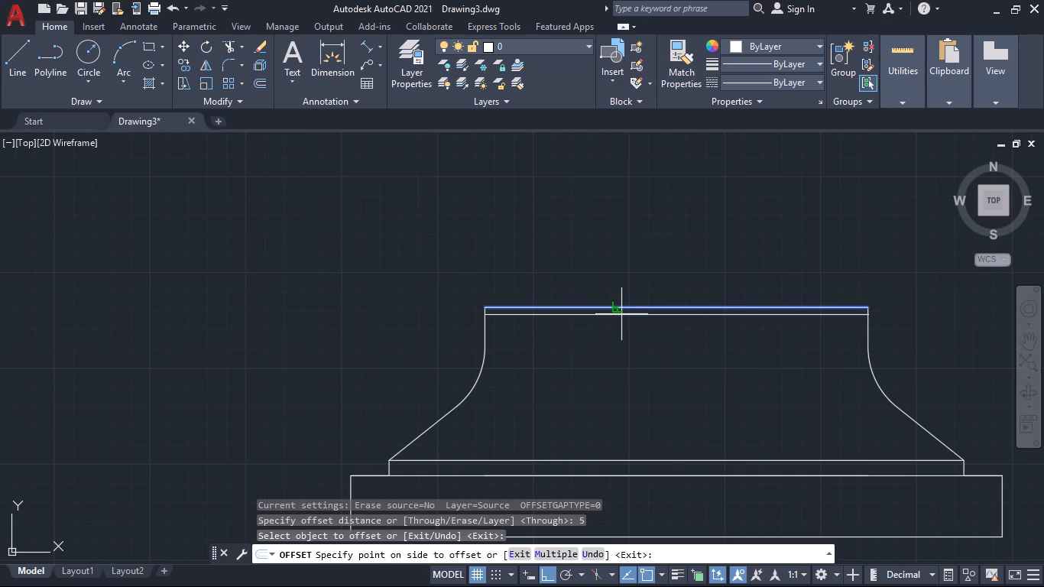
left_click(619, 301)
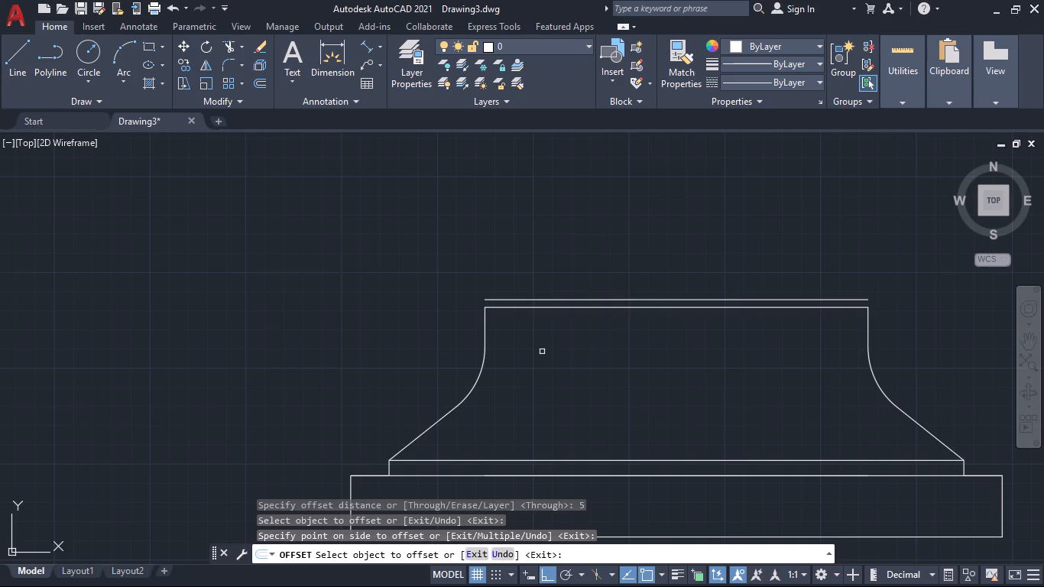
key("Escape")
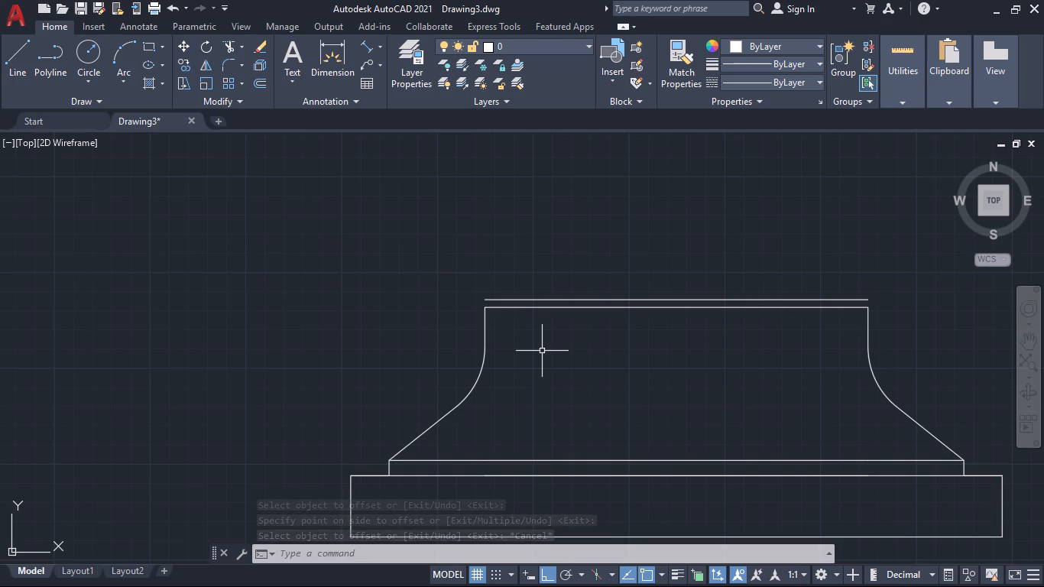
Close both ends of the two parallel top lines with tangent Blend curves.
type("ble")
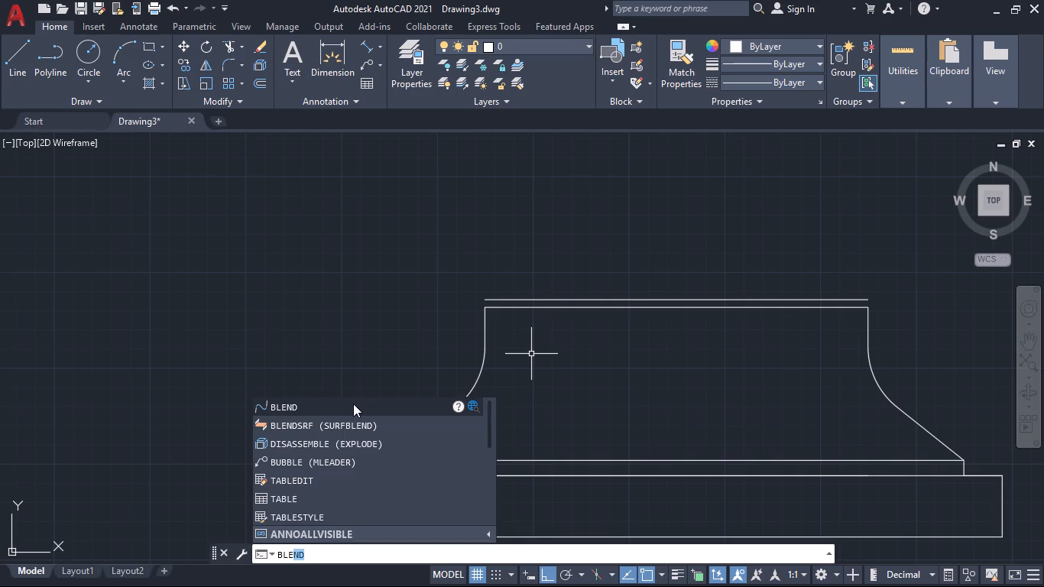
left_click(353, 404)
left_click(505, 308)
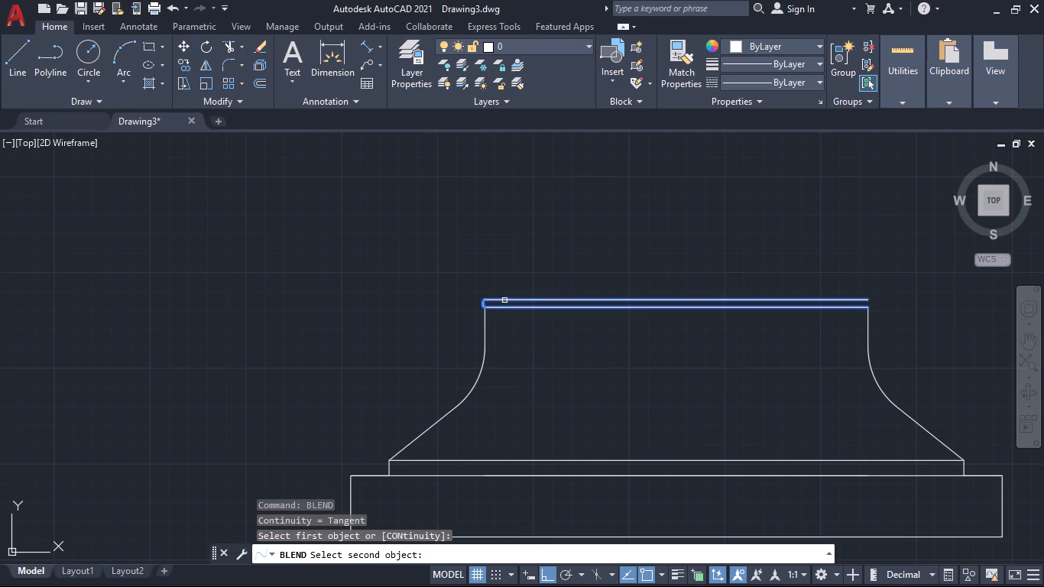
left_click(504, 300)
key("space")
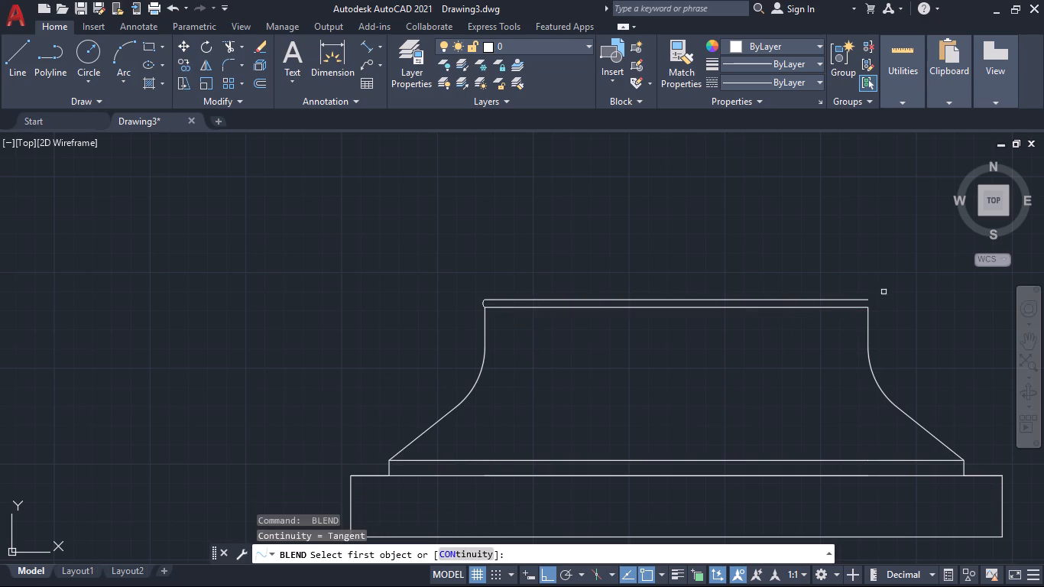
left_click(864, 300)
left_click(864, 306)
key("space")
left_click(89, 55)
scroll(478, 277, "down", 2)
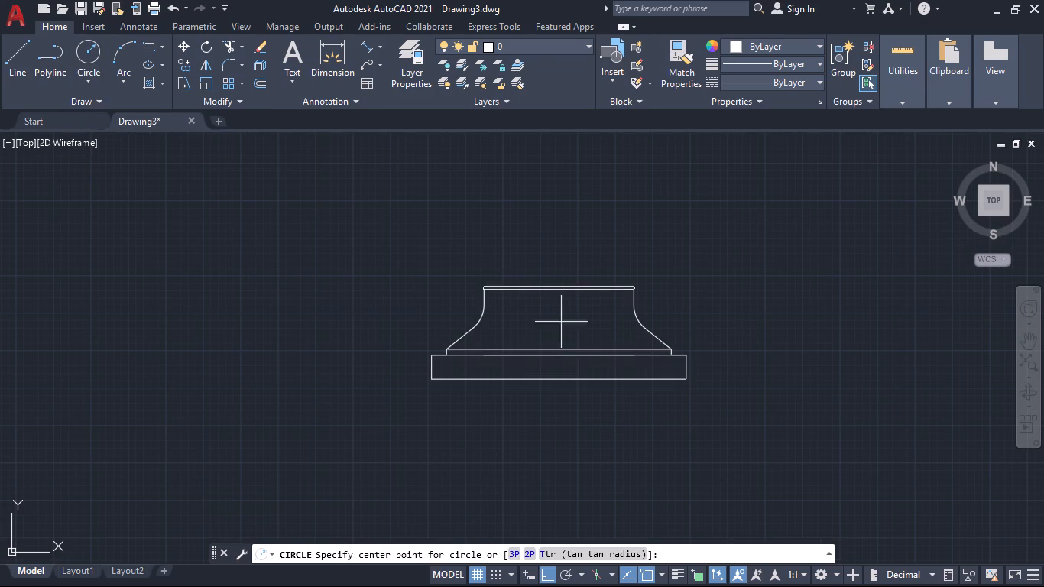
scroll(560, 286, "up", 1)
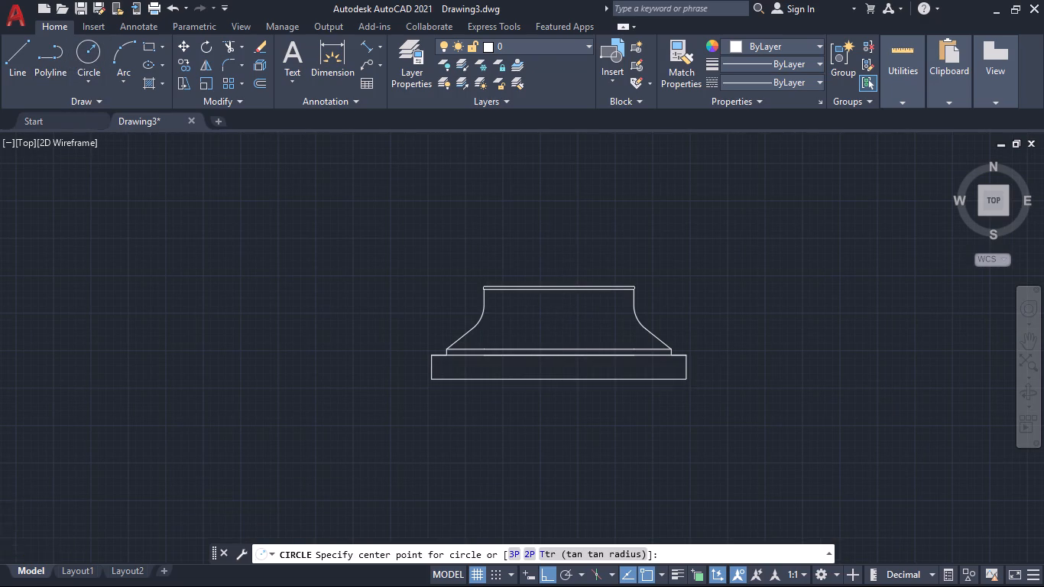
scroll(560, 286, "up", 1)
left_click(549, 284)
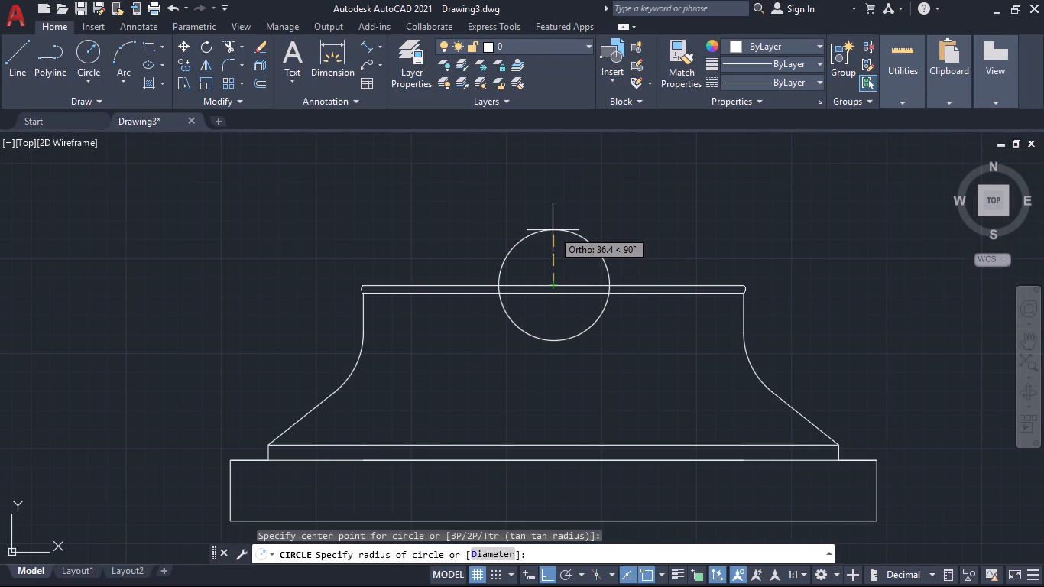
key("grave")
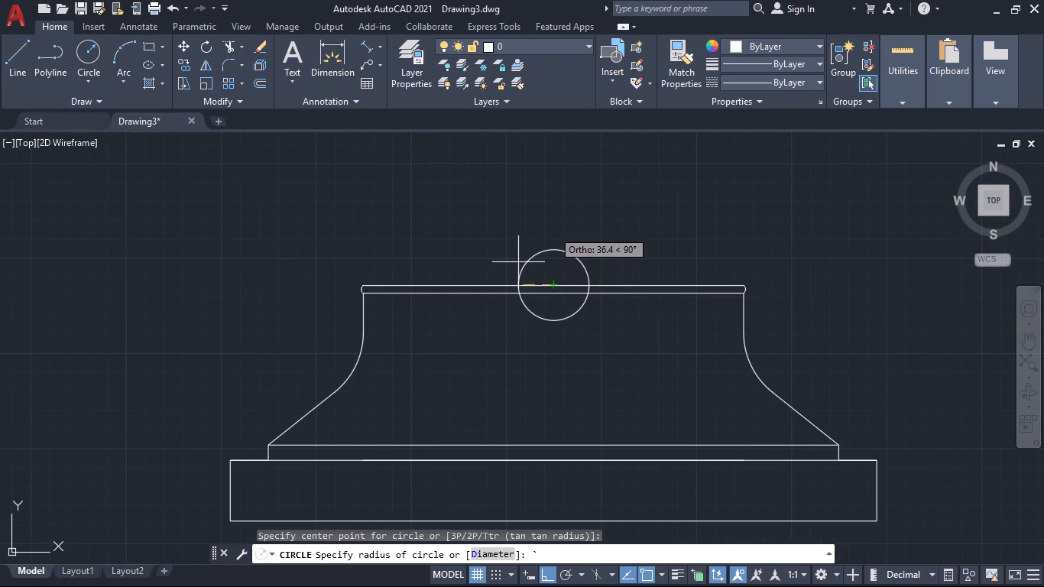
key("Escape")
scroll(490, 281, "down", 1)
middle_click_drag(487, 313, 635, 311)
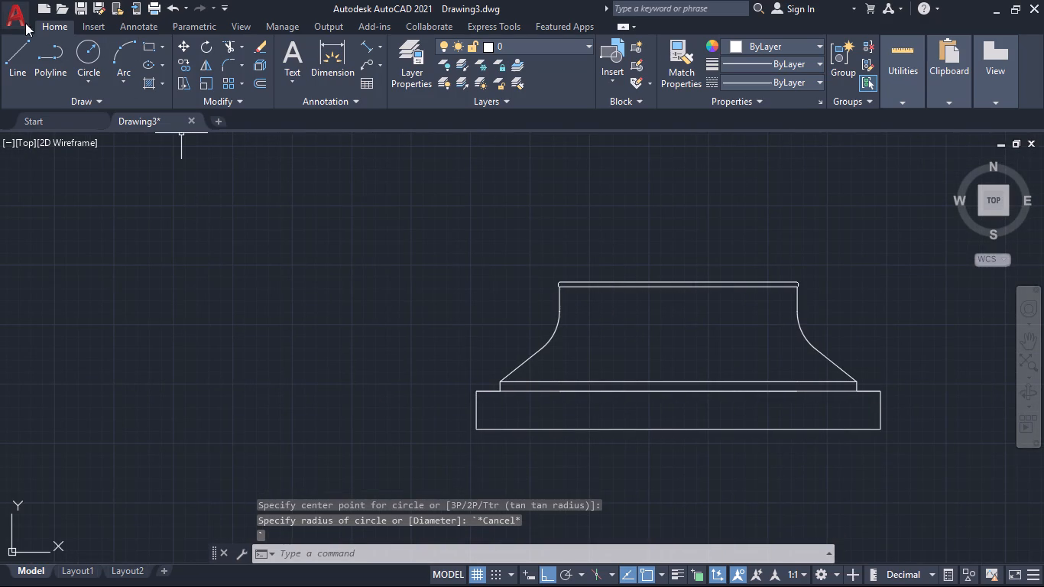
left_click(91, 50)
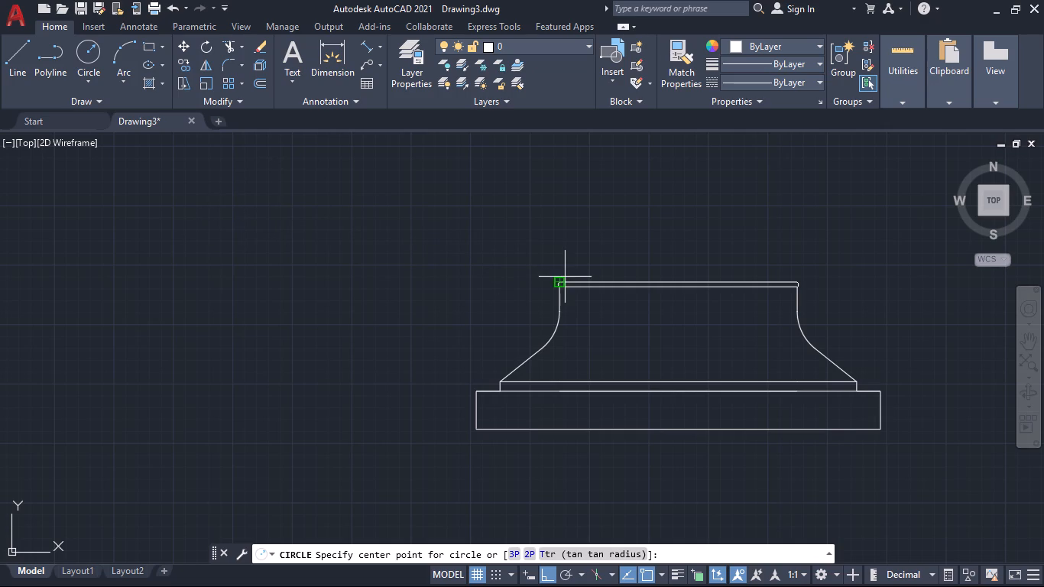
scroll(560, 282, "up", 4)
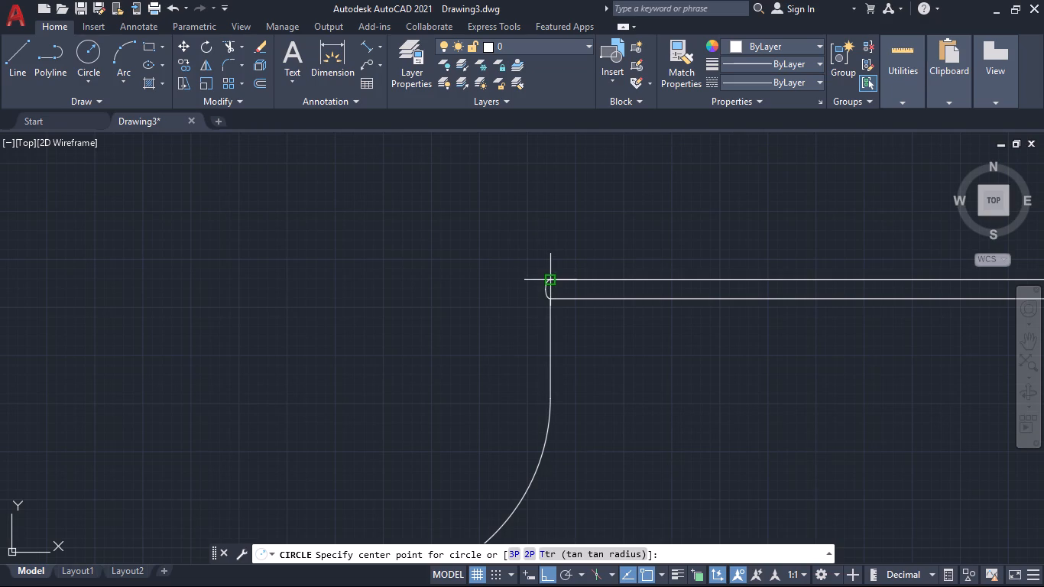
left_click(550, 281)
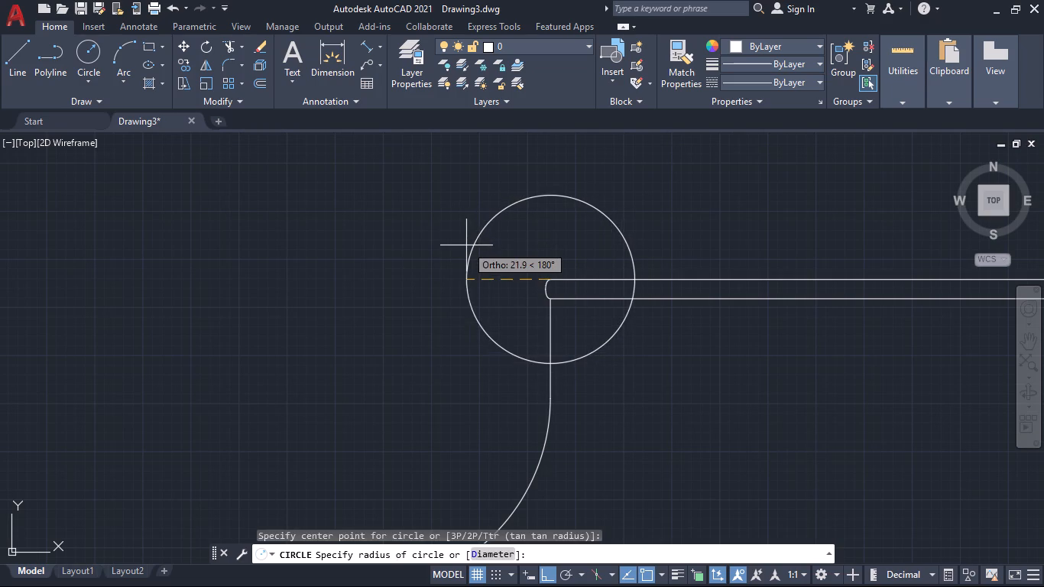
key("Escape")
Begin a line at the left end of the rounded band's upper line and switch on polar tracking.
left_click(11, 58)
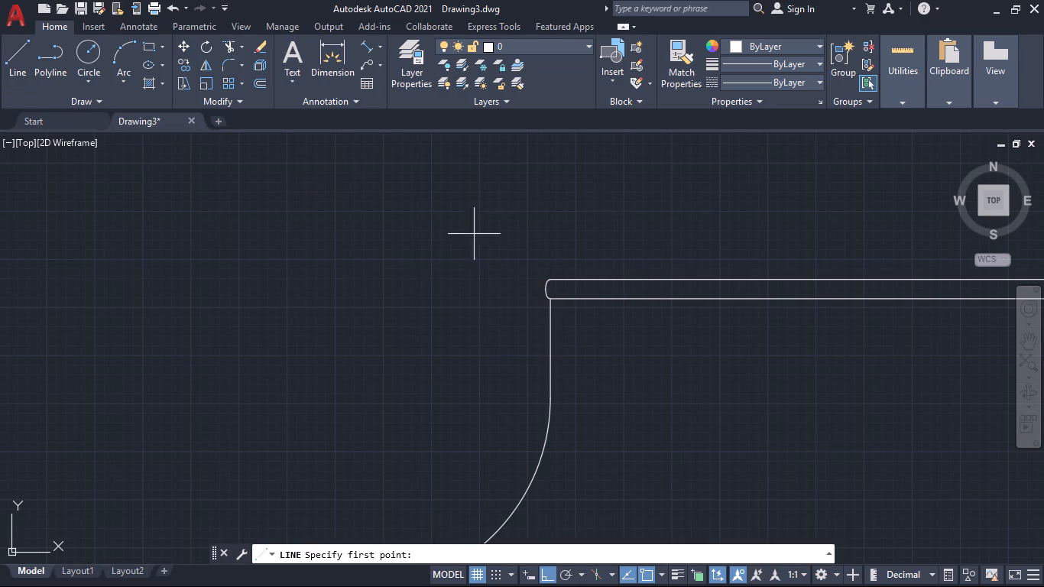
left_click(548, 277)
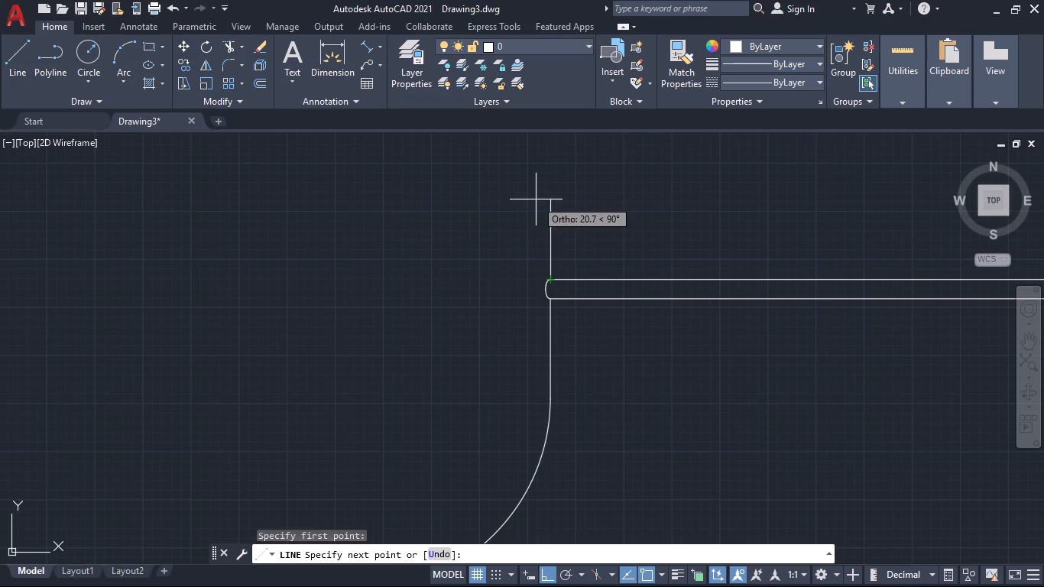
scroll(530, 193, "down", 1)
middle_click_drag(501, 232, 306, 180)
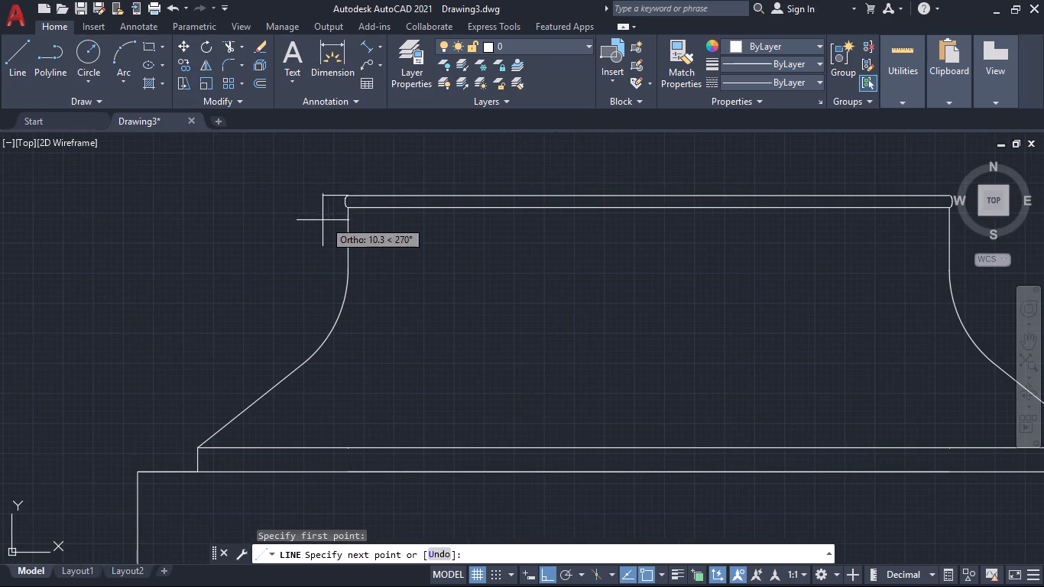
middle_click_drag(311, 216, 459, 336)
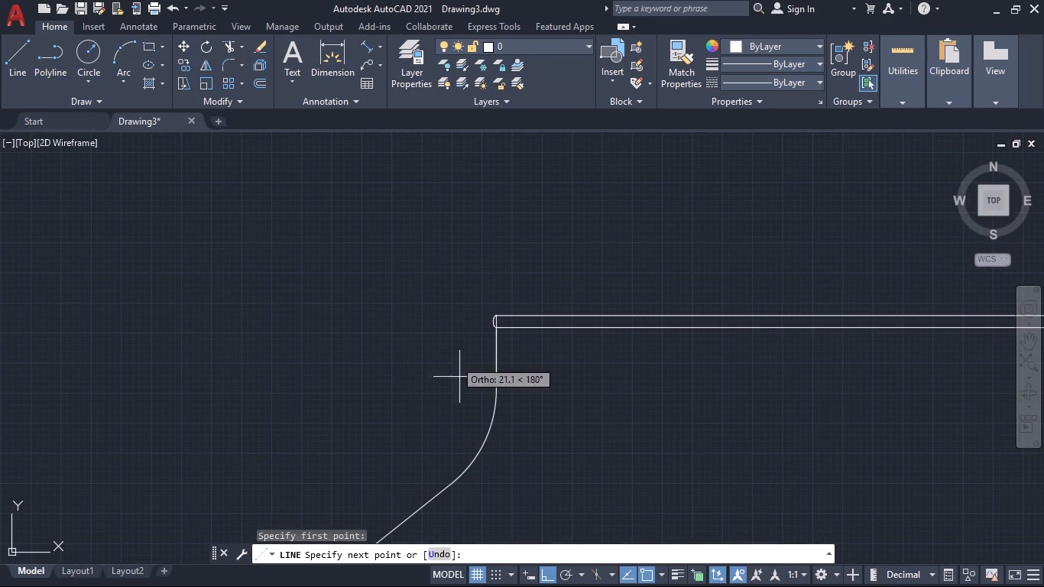
left_click(562, 569)
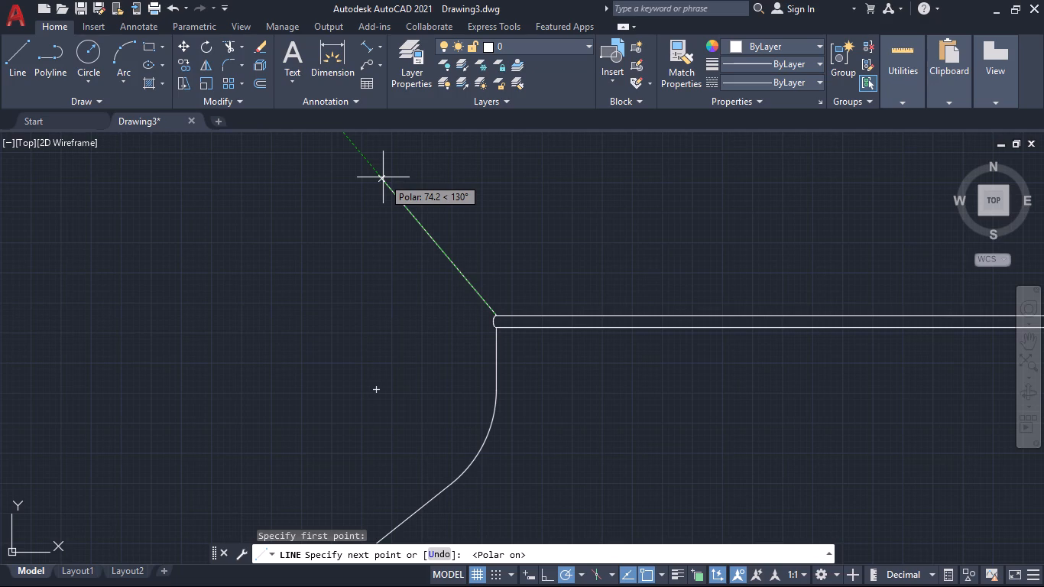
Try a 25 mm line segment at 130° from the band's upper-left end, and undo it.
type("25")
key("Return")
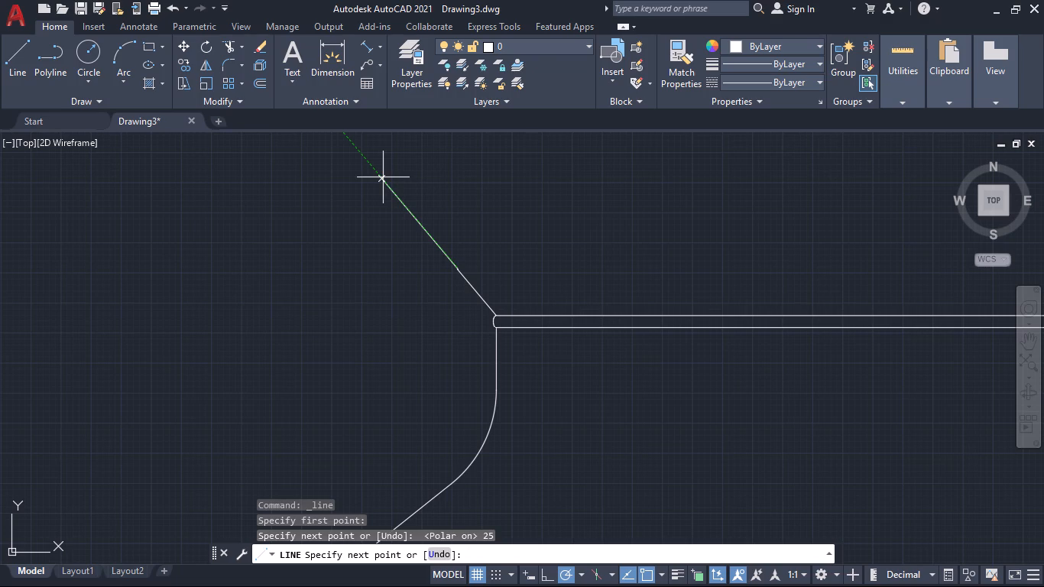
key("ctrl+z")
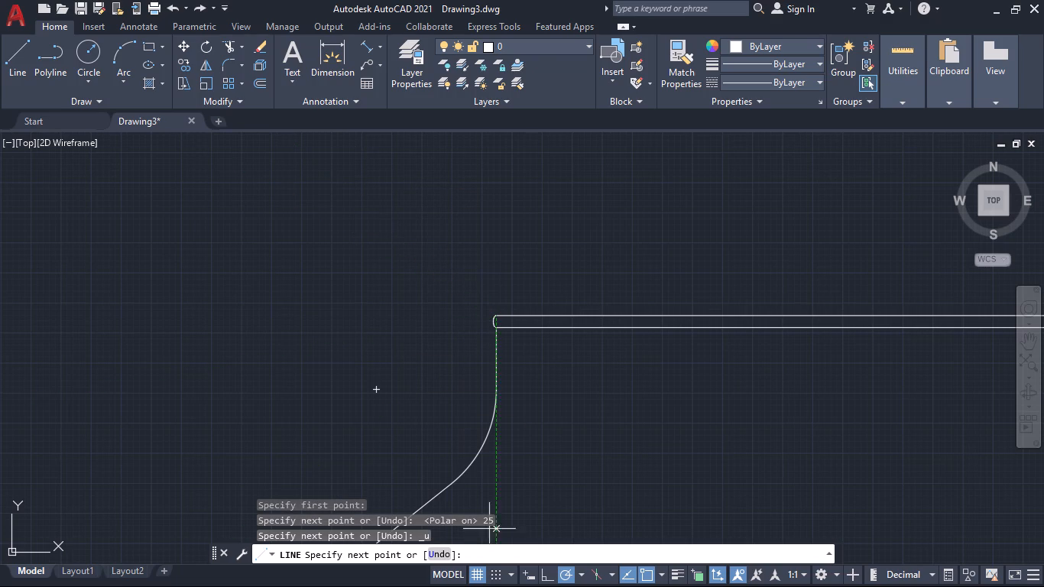
Set polar tracking to 30° increments and draw the line at 150° until it aligns vertically with the base's left edge.
left_click(581, 576)
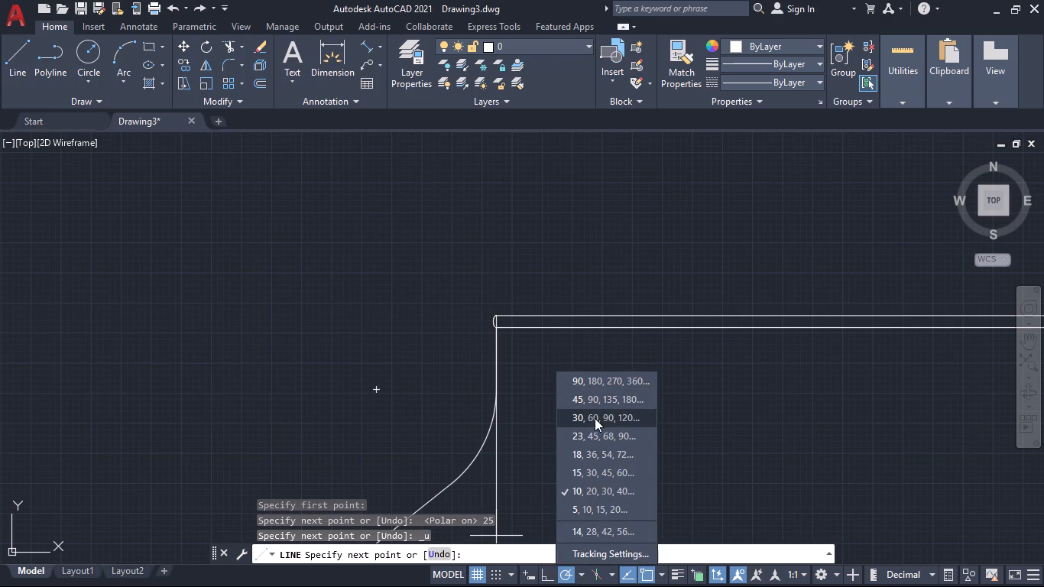
left_click(595, 416)
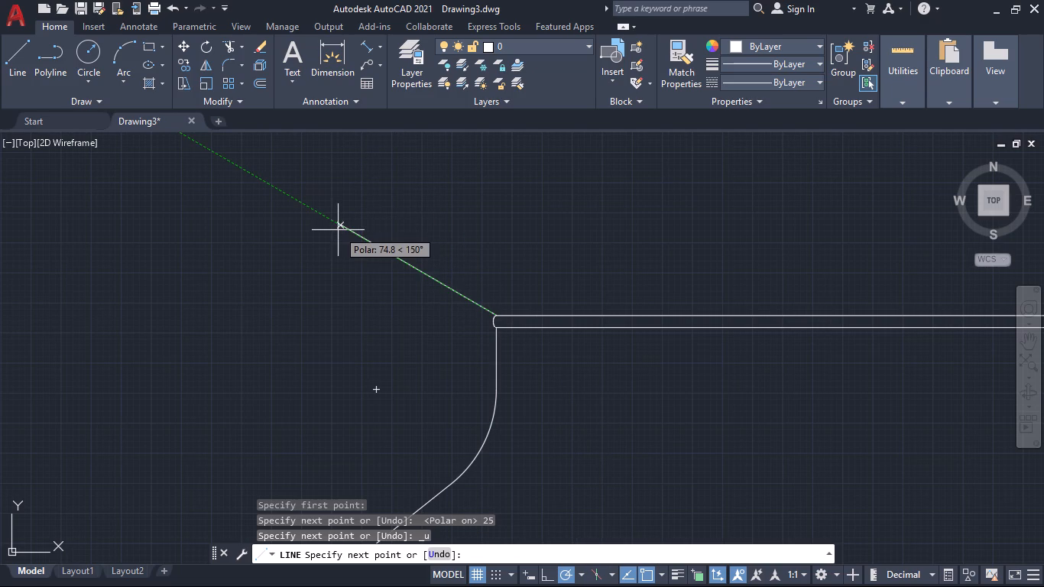
scroll(338, 230, "down", 2)
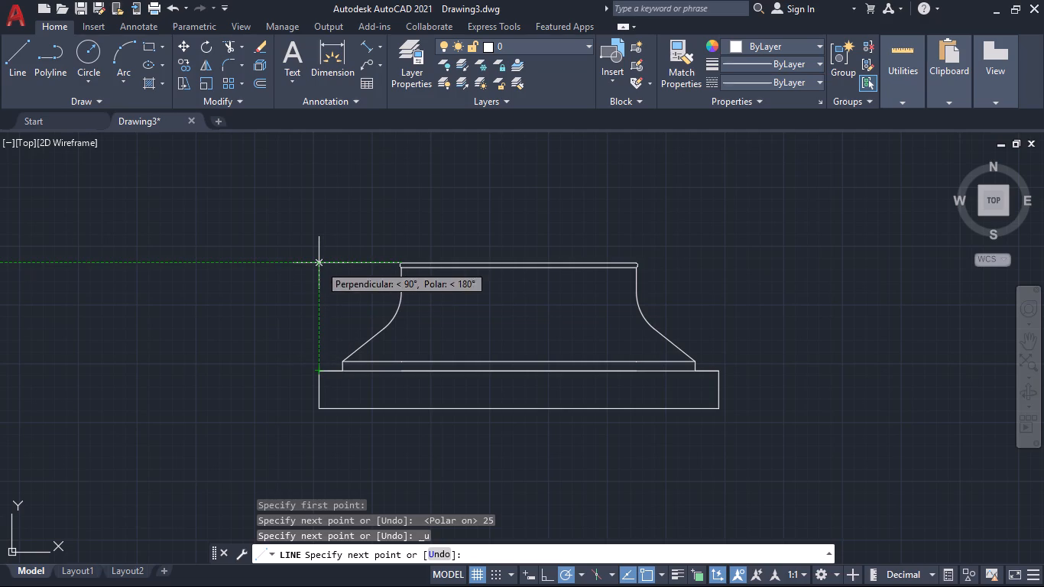
left_click(319, 216)
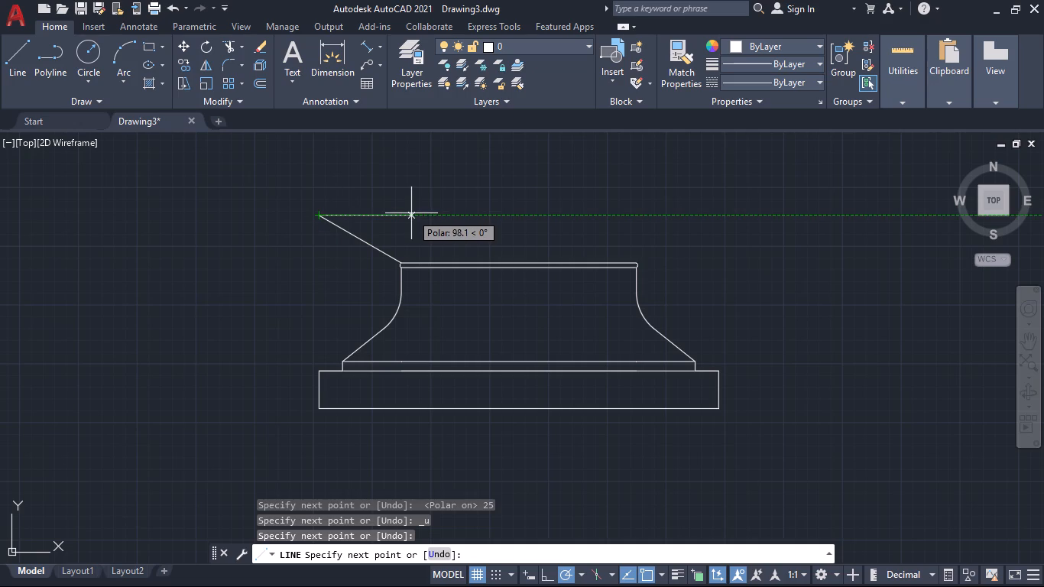
key("Escape")
key("grave")
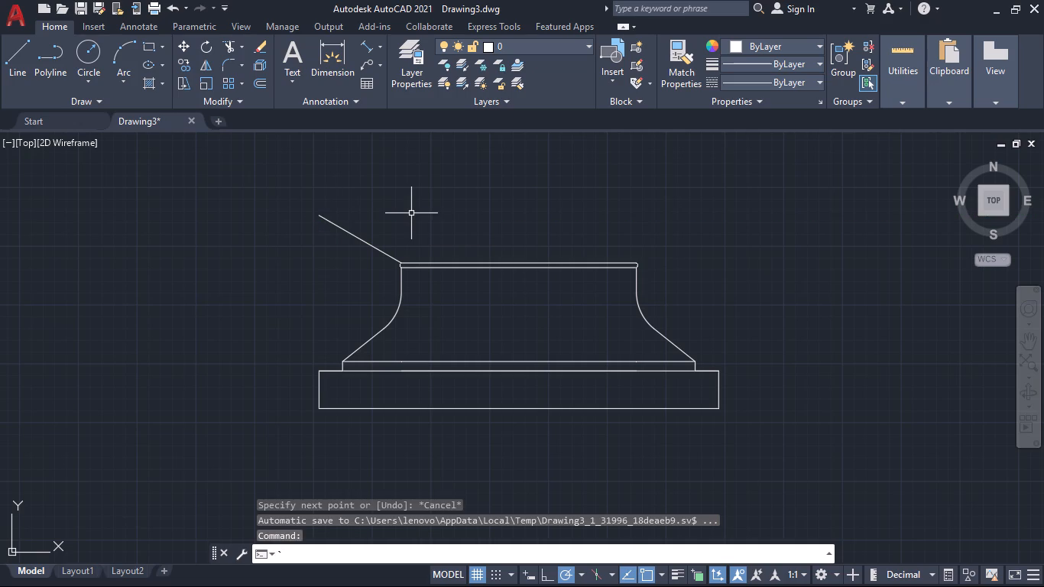
key("BackSpace")
key("BackSpace")
key("BackSpace")
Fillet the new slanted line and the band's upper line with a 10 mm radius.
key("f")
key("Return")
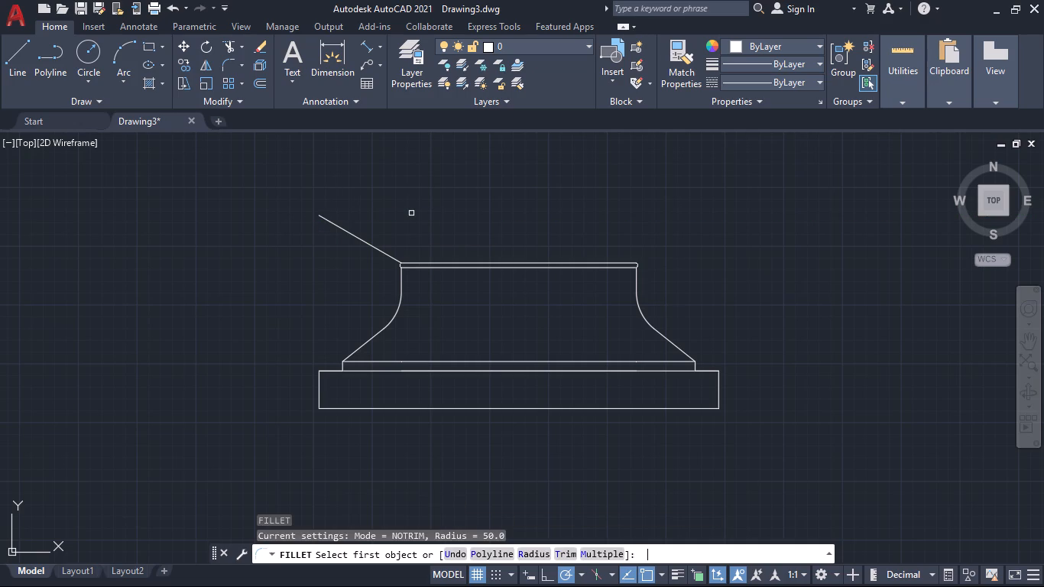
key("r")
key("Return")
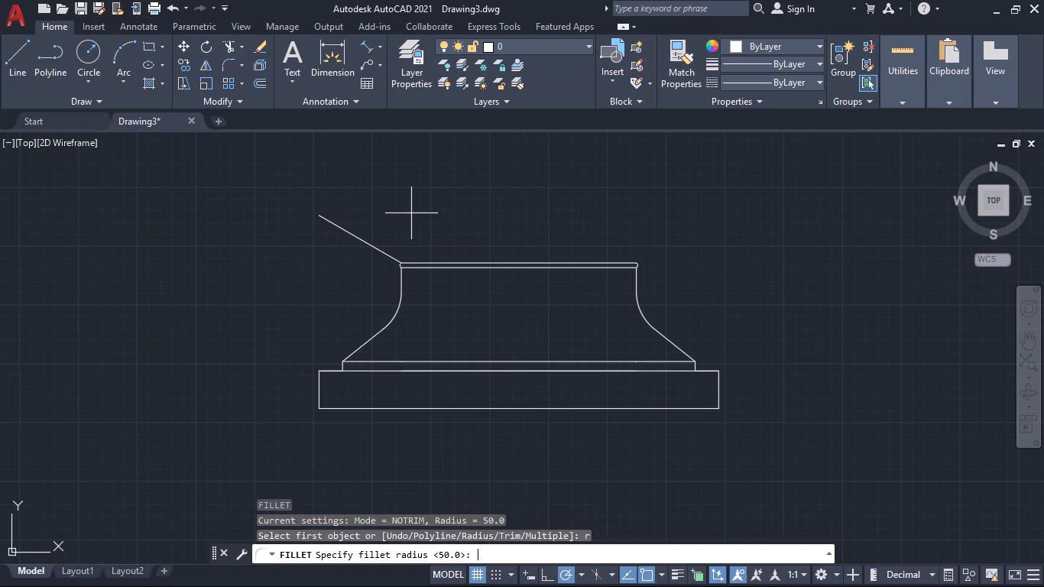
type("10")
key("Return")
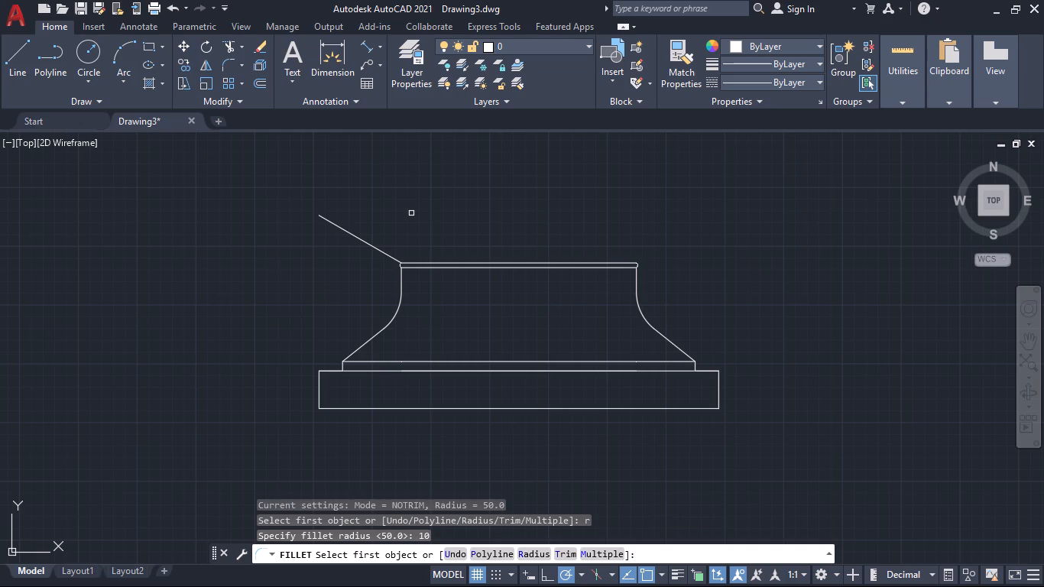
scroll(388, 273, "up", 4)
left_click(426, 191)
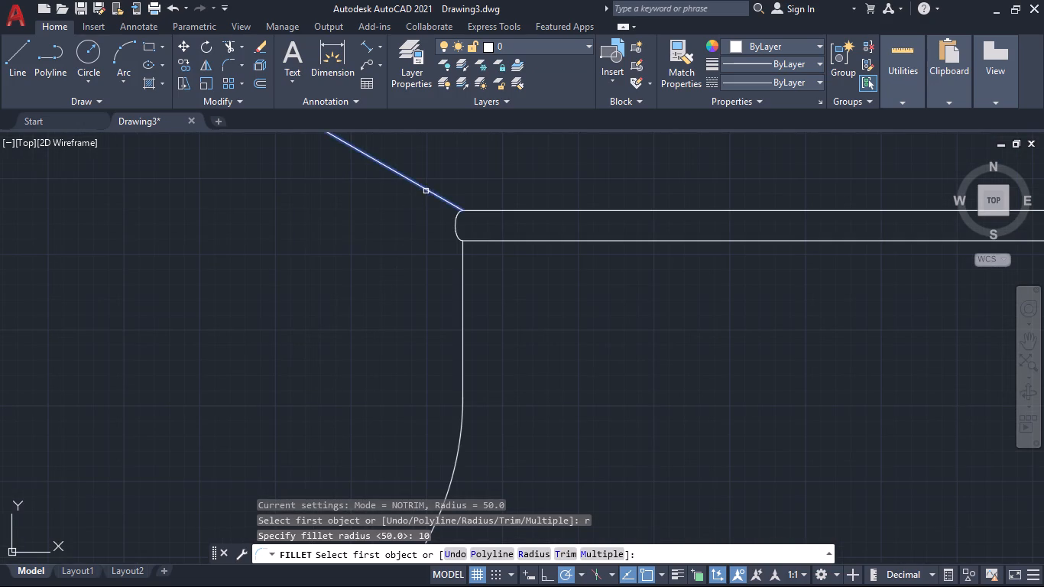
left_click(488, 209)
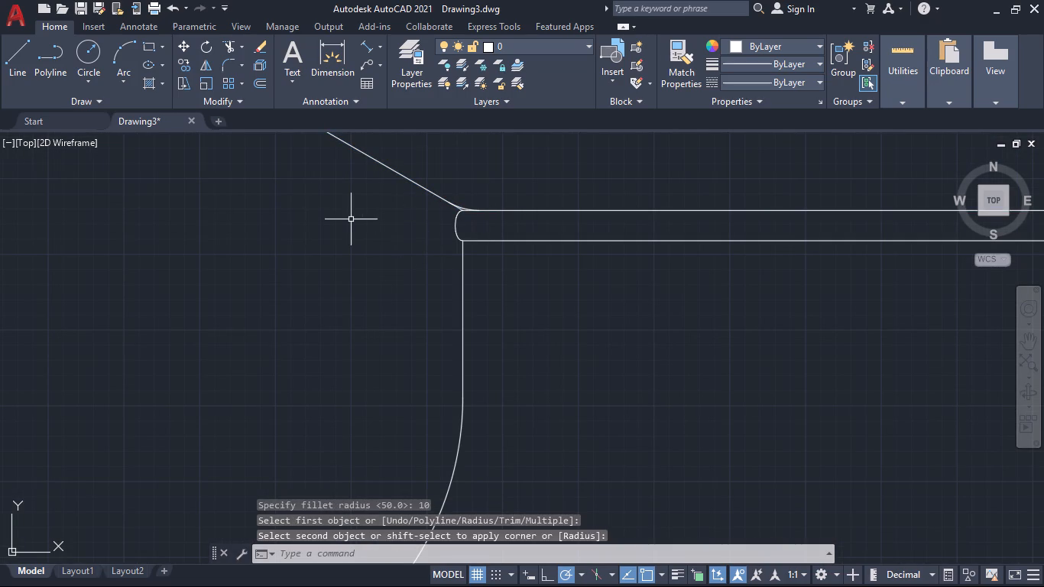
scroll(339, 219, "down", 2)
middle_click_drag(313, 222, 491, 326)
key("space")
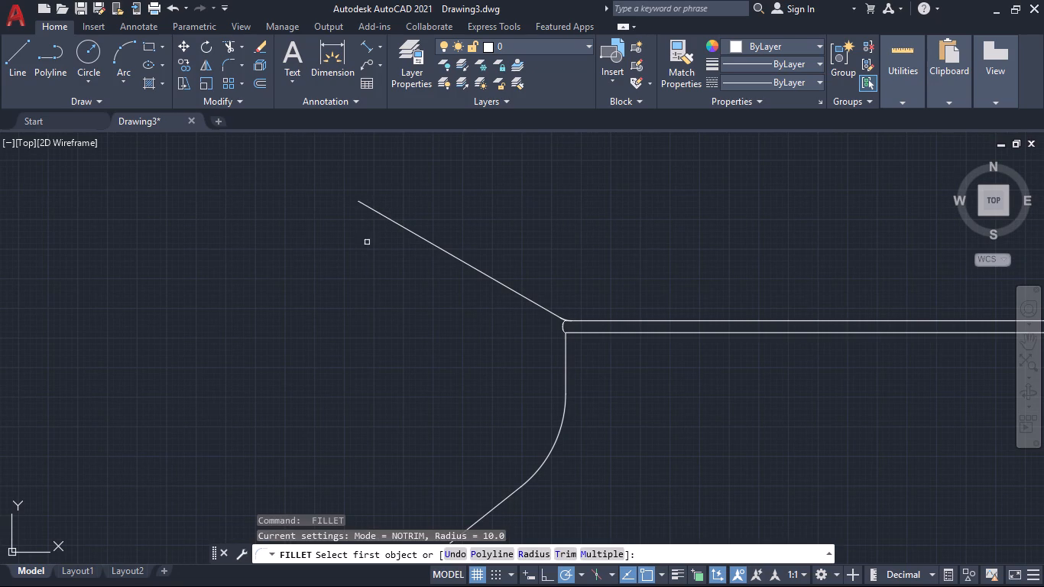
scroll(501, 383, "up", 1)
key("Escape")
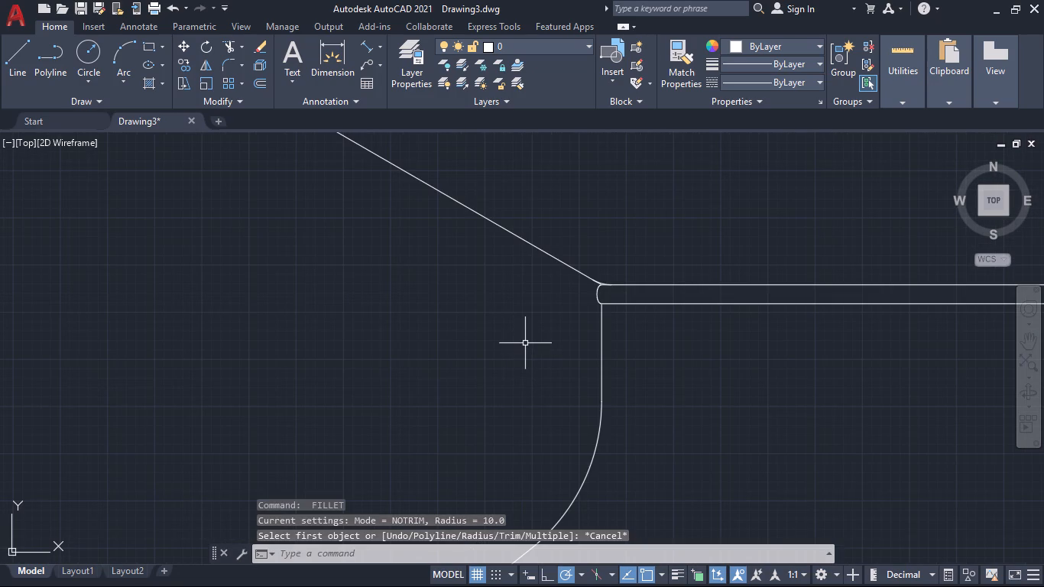
Fillet the new slanted line and the band's upper line with a 25 mm radius.
middle_click_drag(487, 325, 441, 352)
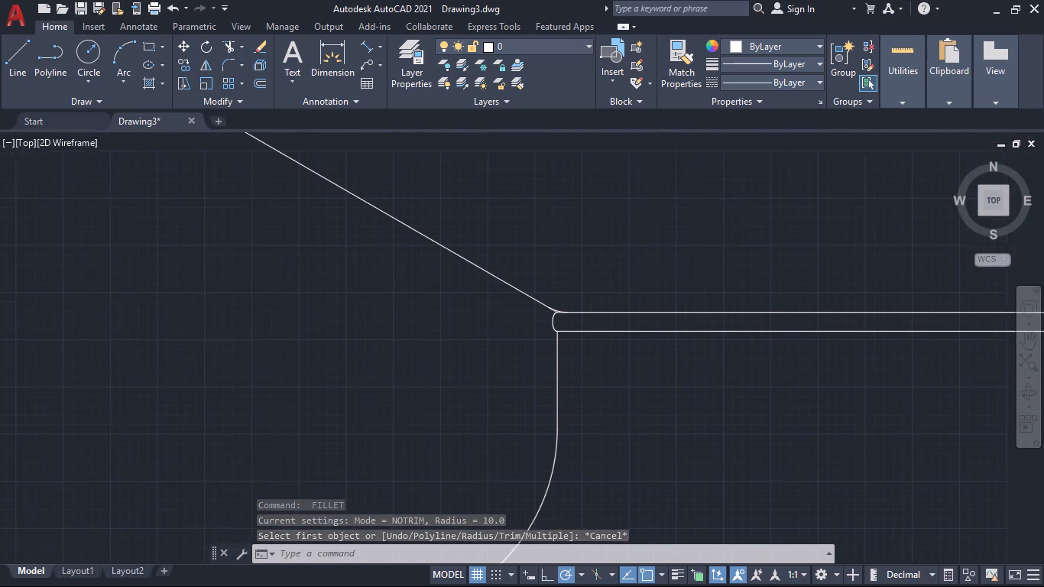
middle_click_drag(441, 352, 438, 355)
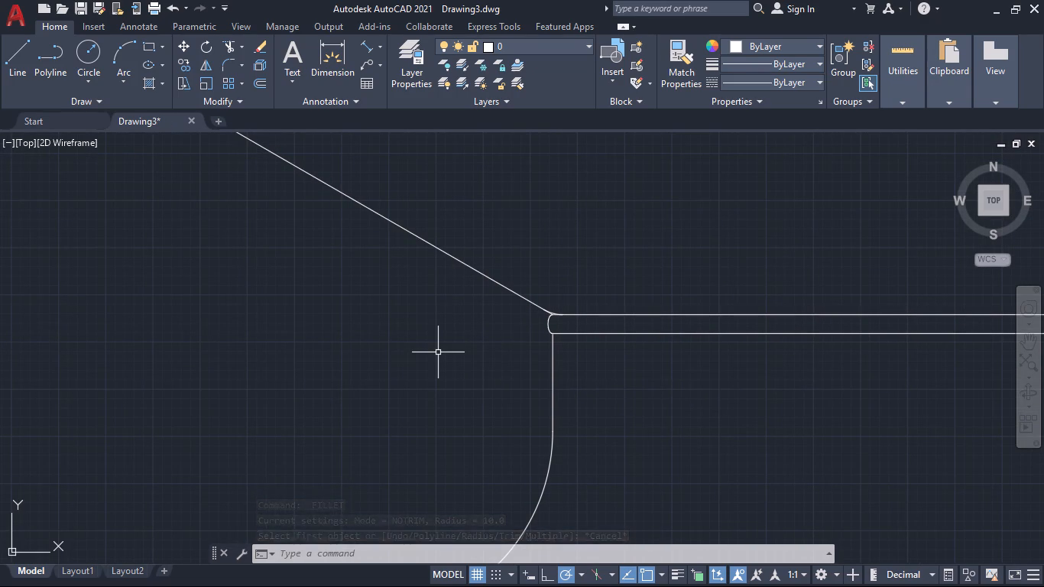
key("f")
key("Return")
key("r")
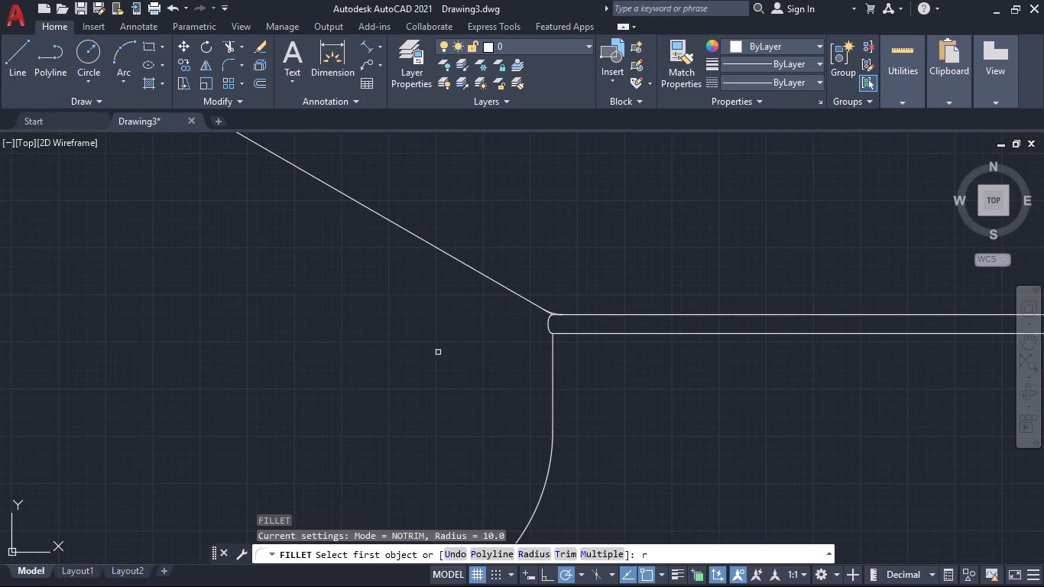
key("Return")
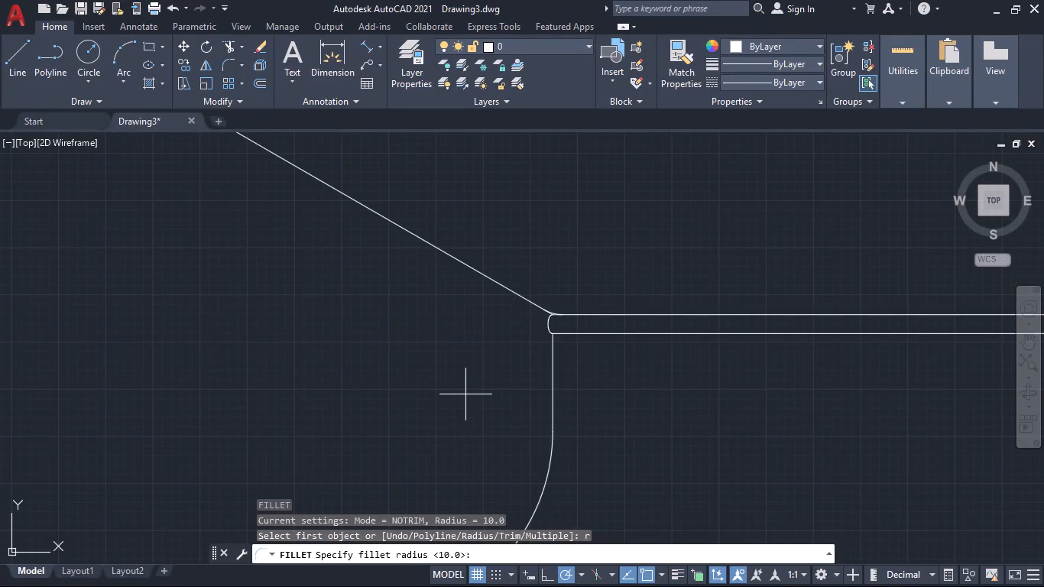
type("25")
key("Return")
left_click(427, 244)
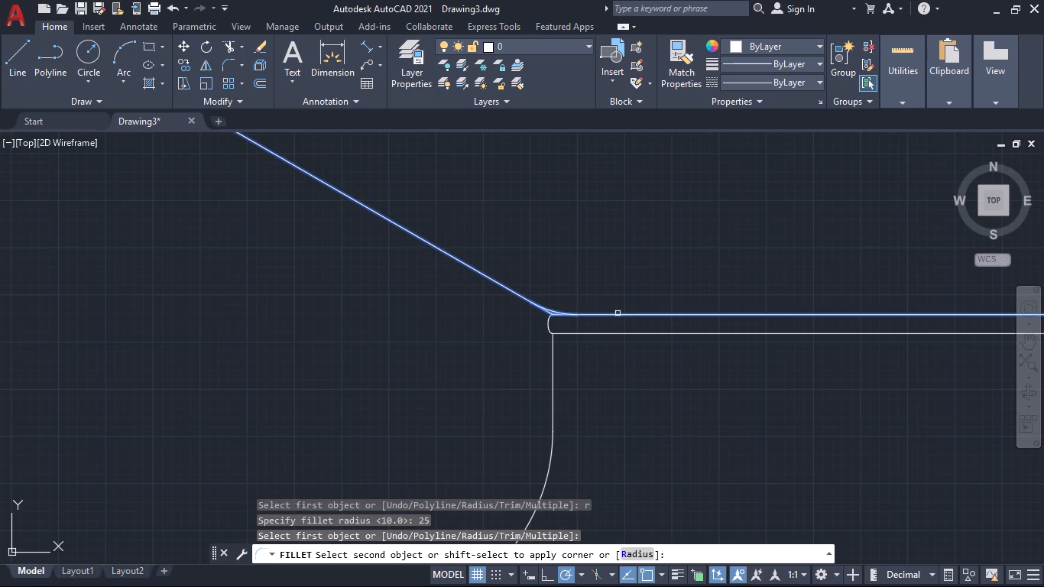
left_click(618, 313)
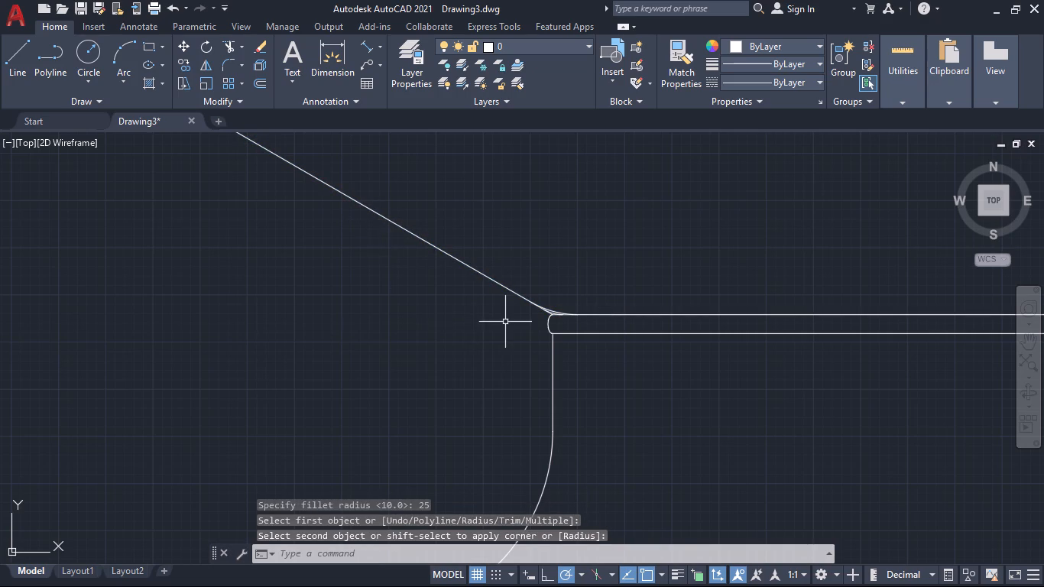
Trim away the smaller 10 mm fillet arc and the slanted line's leftover end beneath the 25 mm arc.
scroll(520, 318, "up", 2)
type("tr")
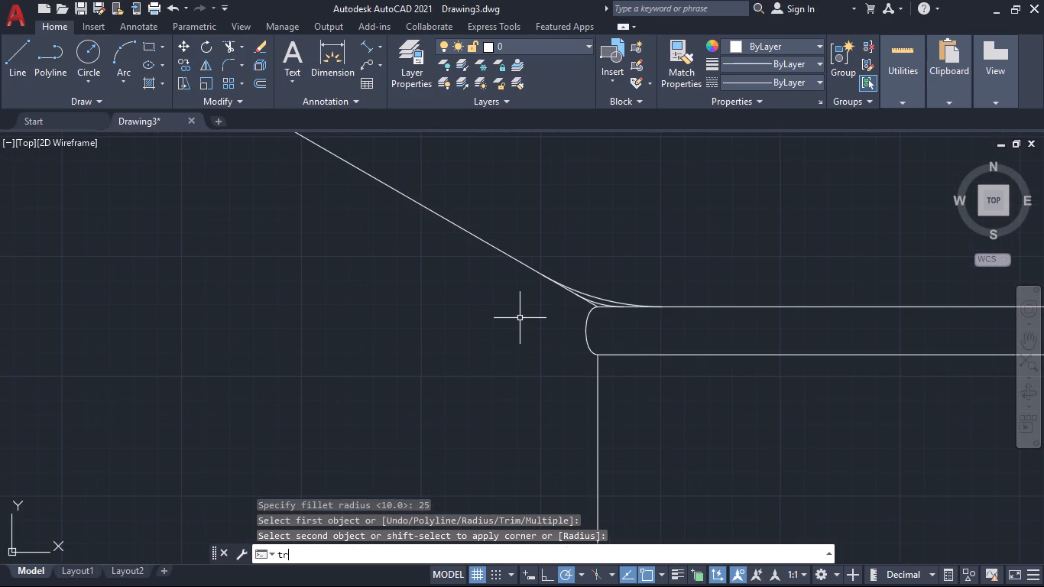
key("Return")
scroll(558, 306, "up", 3)
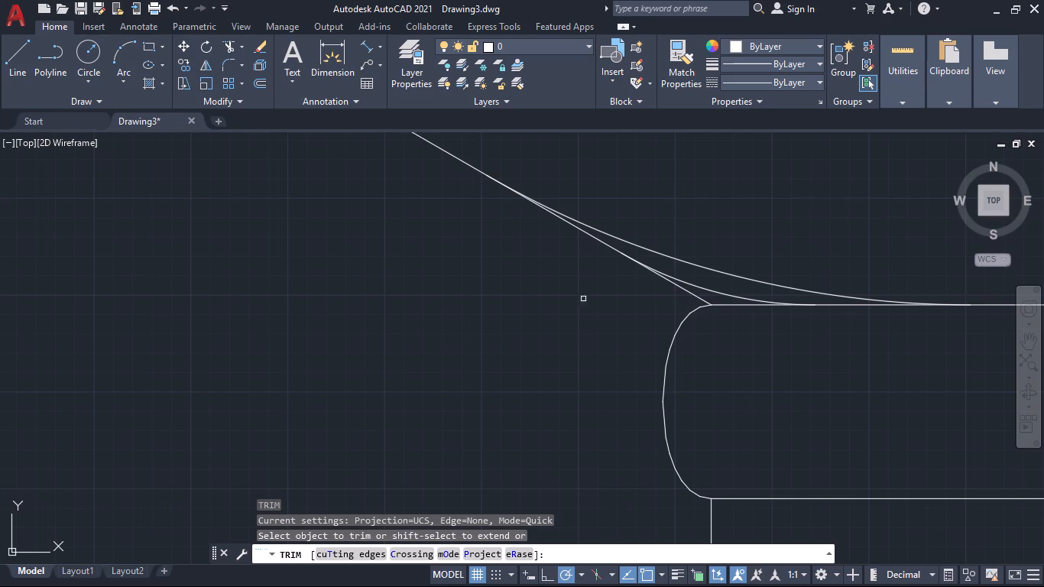
left_click(721, 289)
left_click(672, 293)
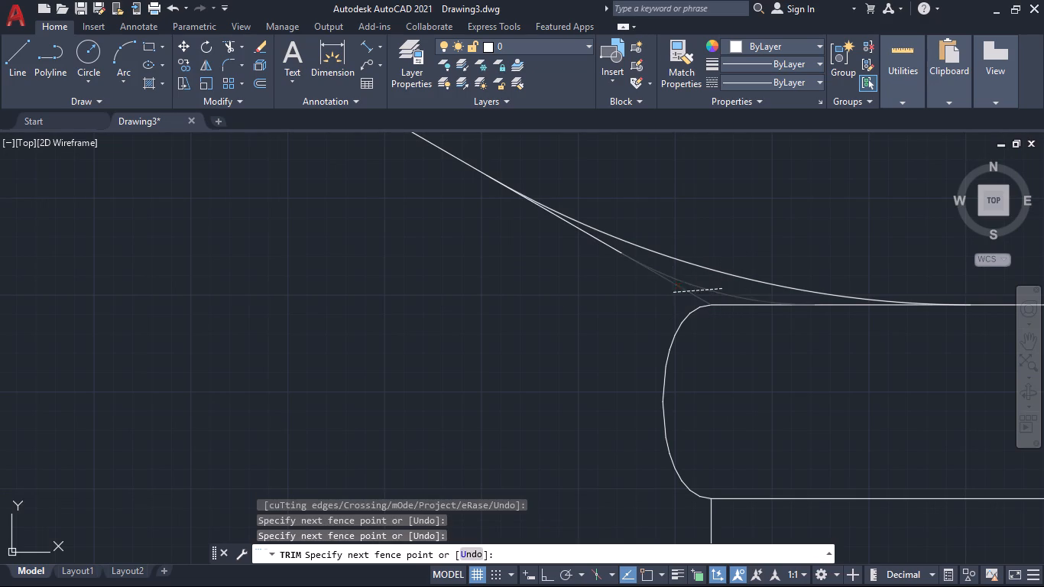
scroll(627, 273, "down", 5)
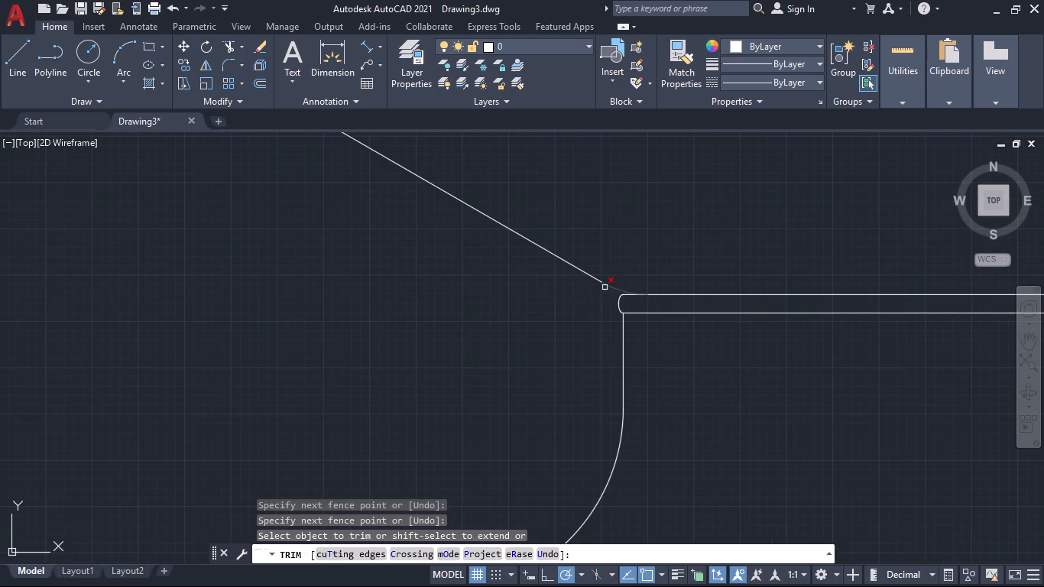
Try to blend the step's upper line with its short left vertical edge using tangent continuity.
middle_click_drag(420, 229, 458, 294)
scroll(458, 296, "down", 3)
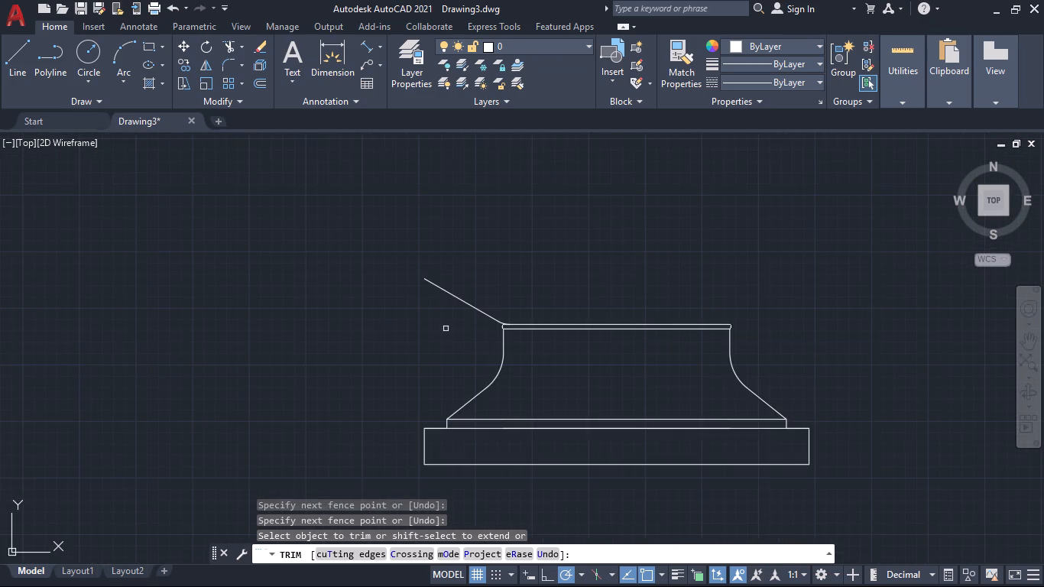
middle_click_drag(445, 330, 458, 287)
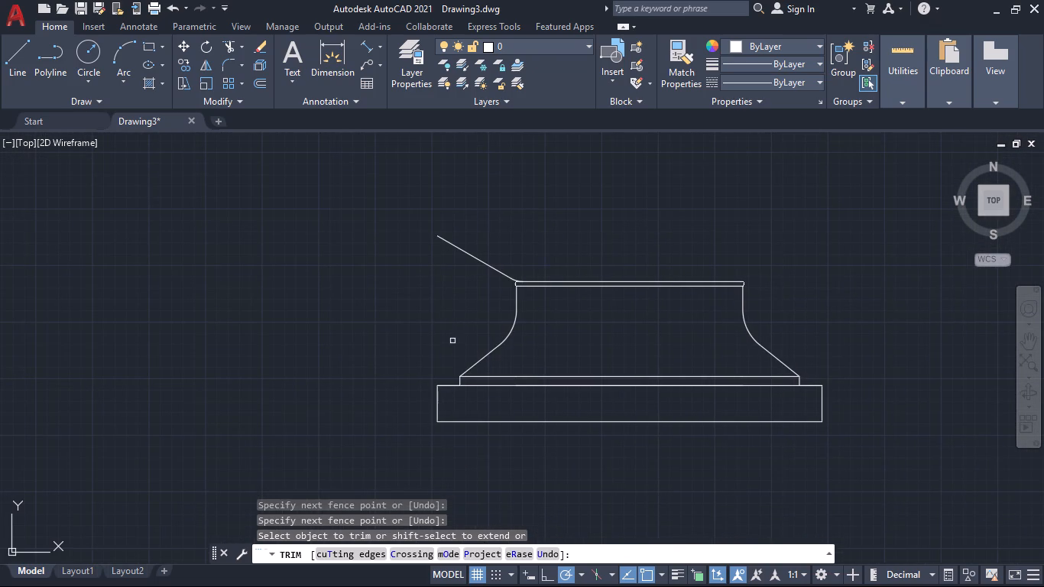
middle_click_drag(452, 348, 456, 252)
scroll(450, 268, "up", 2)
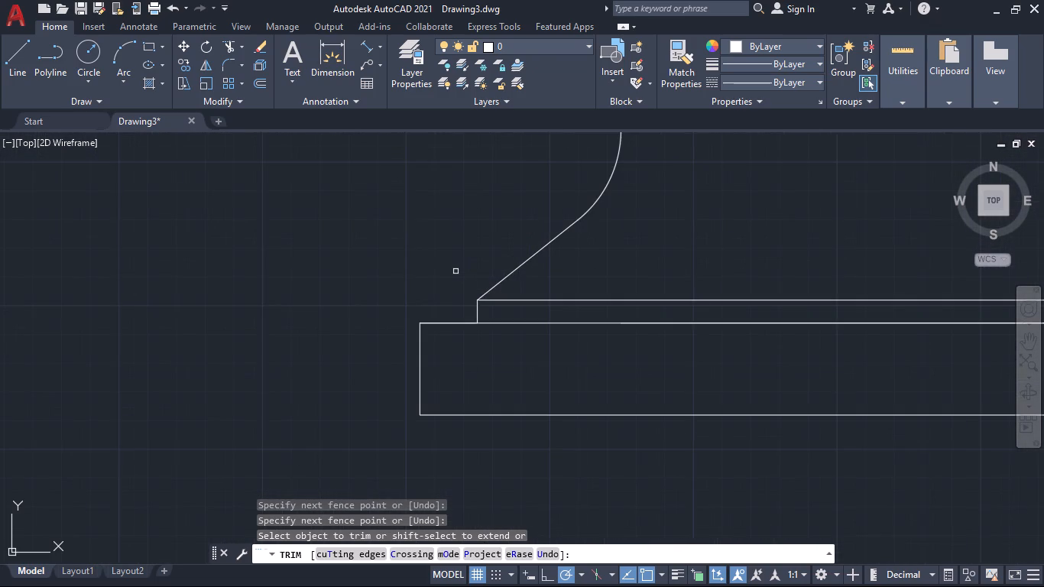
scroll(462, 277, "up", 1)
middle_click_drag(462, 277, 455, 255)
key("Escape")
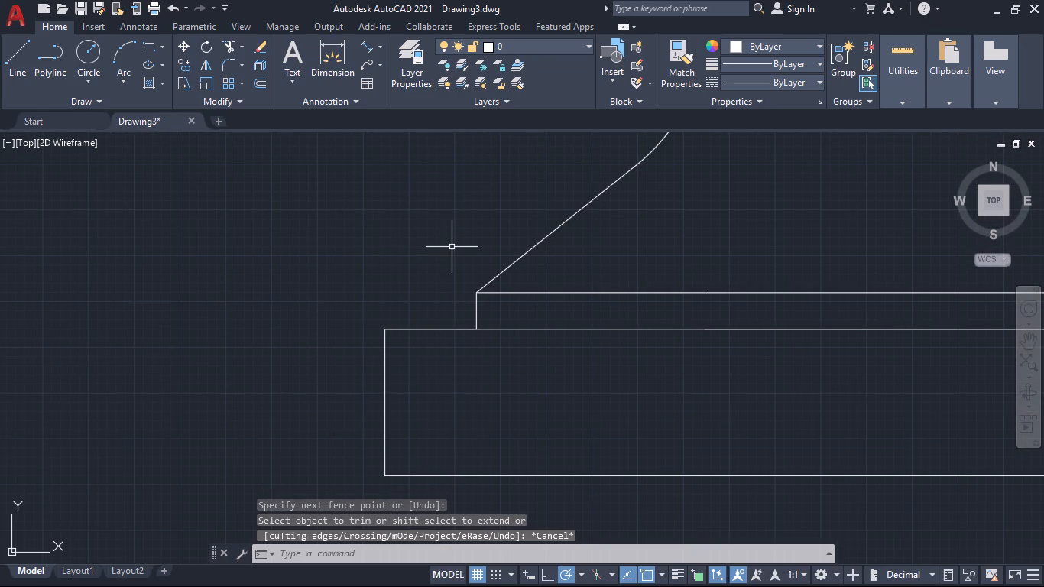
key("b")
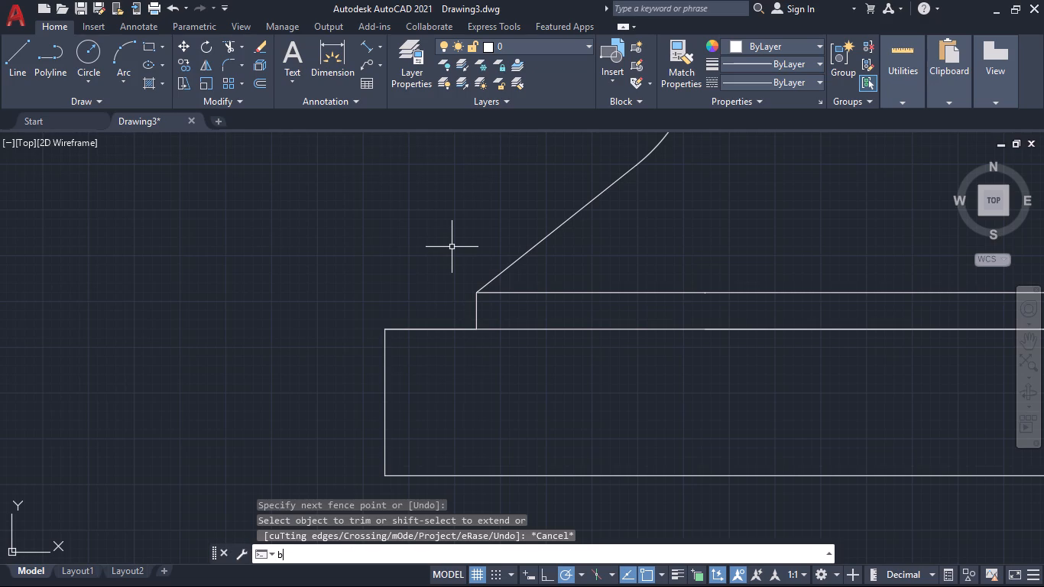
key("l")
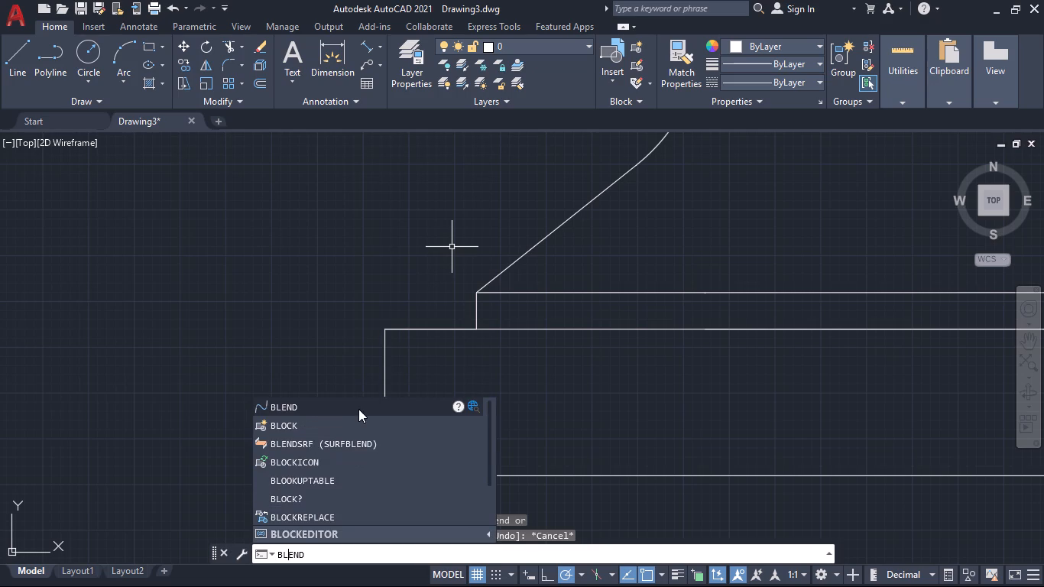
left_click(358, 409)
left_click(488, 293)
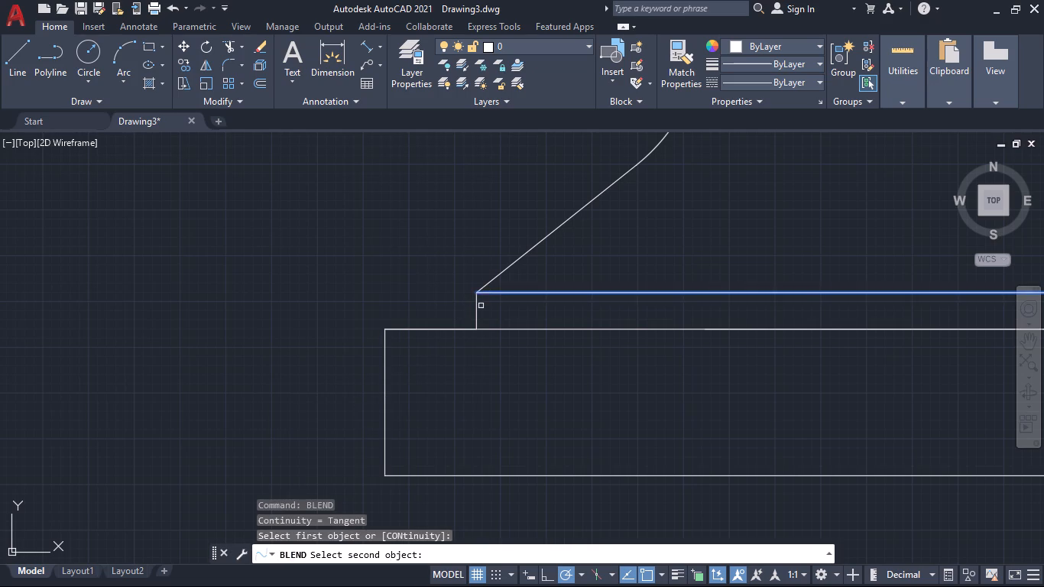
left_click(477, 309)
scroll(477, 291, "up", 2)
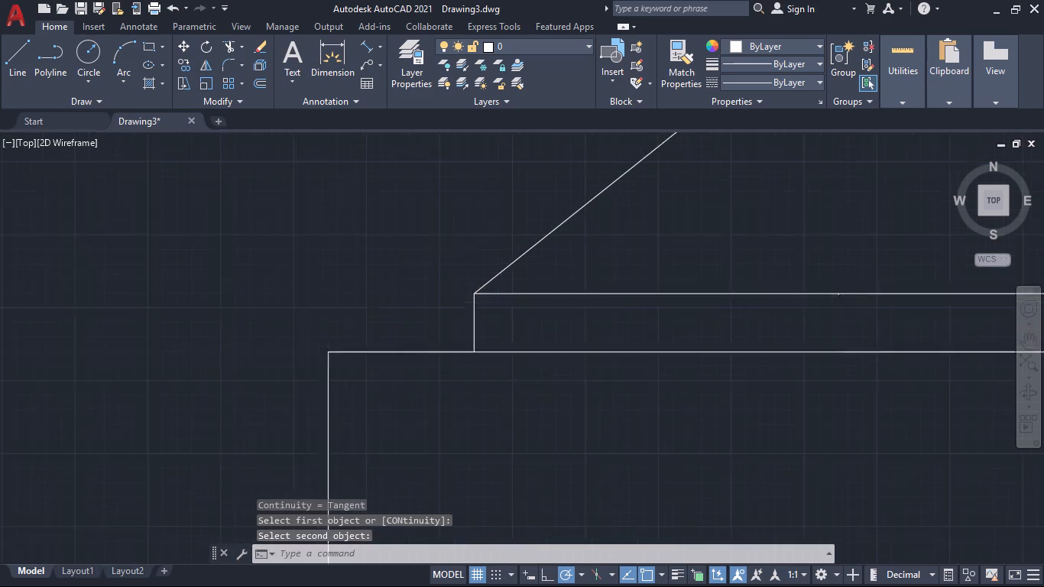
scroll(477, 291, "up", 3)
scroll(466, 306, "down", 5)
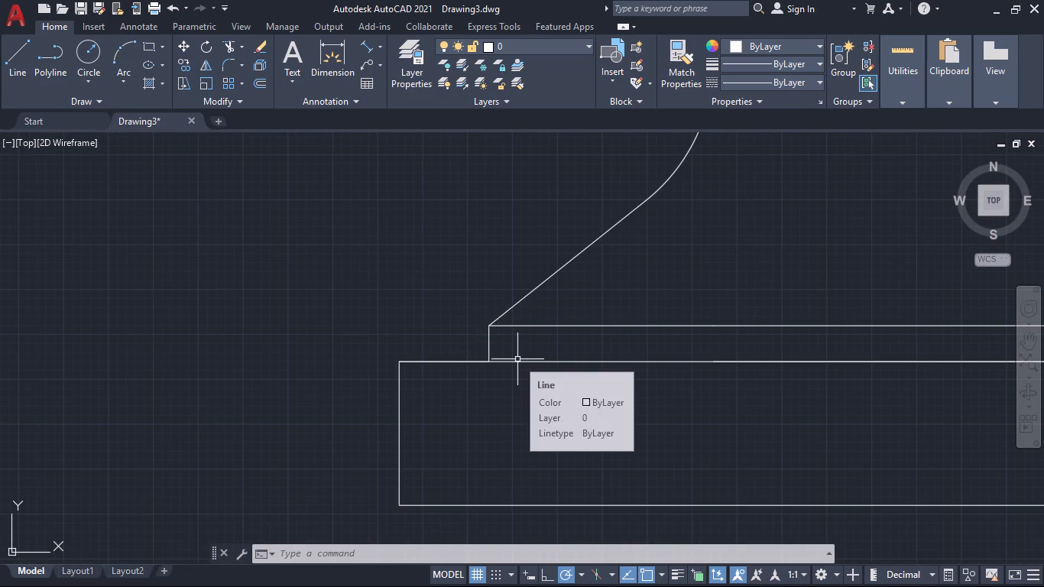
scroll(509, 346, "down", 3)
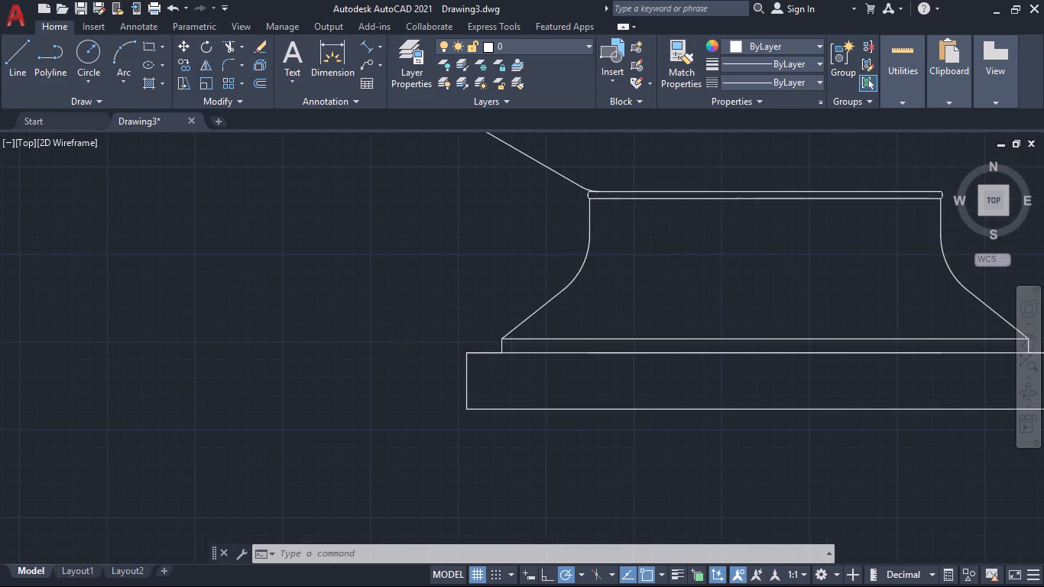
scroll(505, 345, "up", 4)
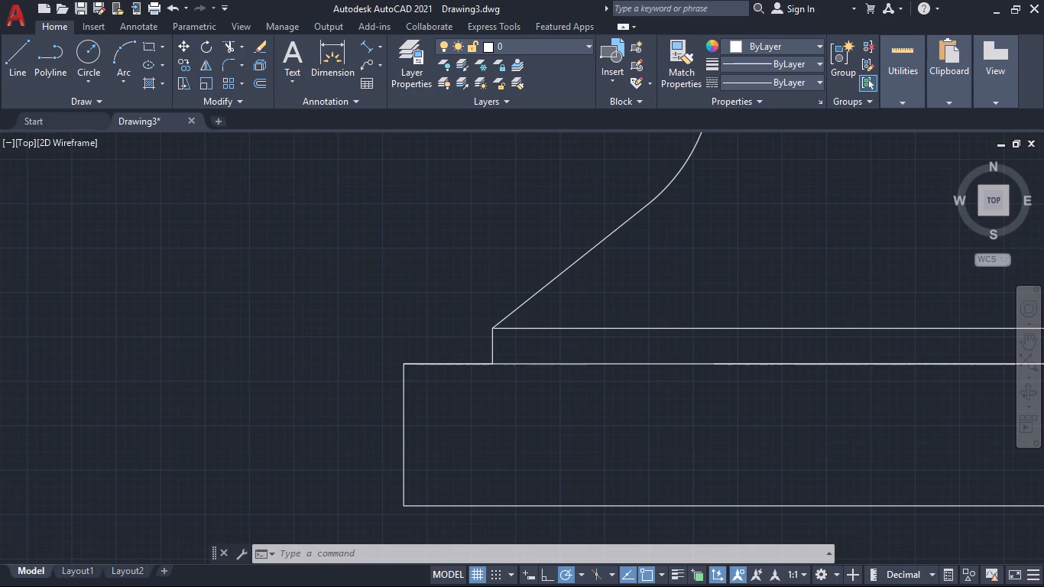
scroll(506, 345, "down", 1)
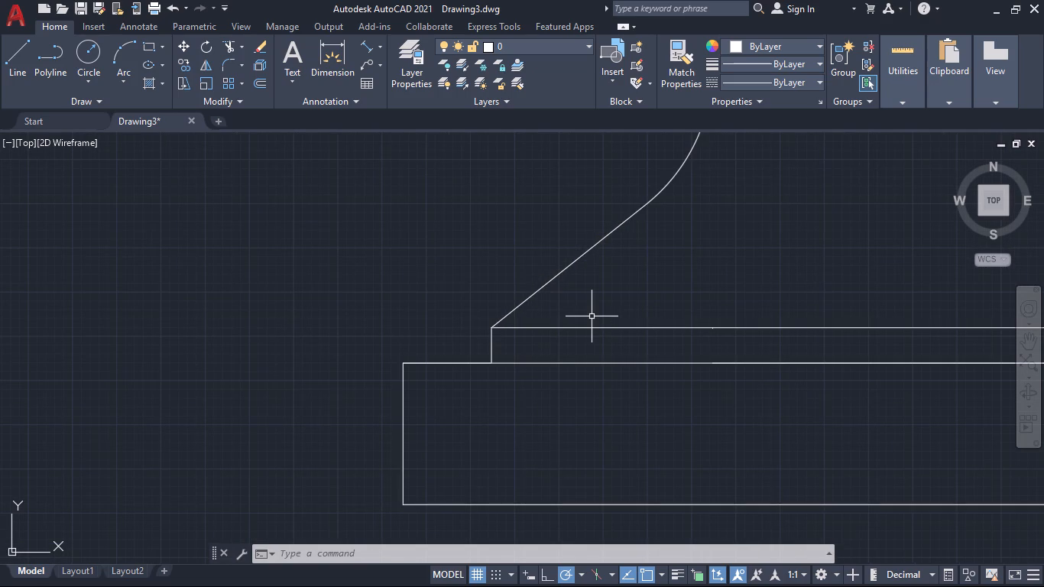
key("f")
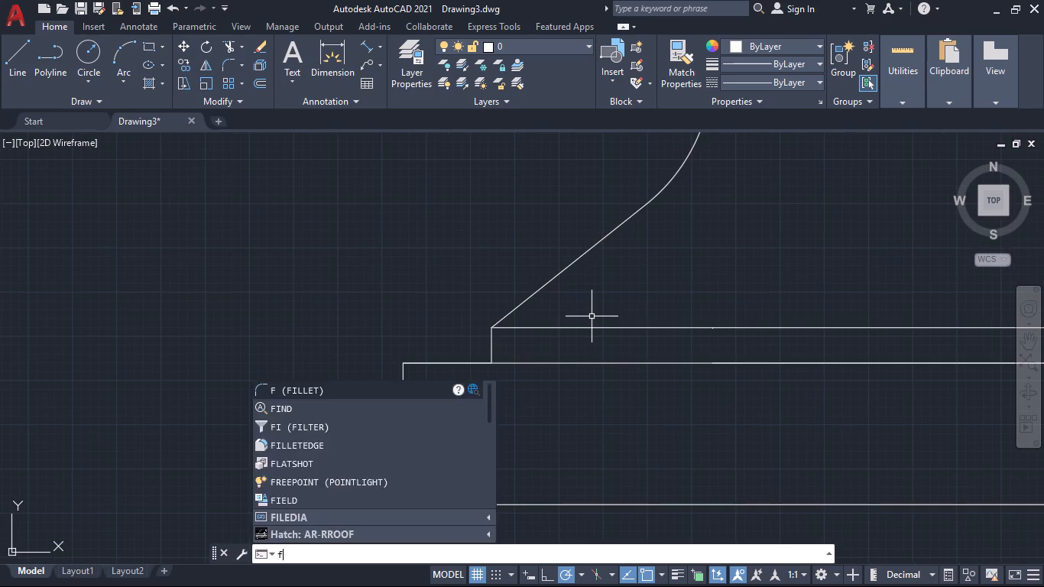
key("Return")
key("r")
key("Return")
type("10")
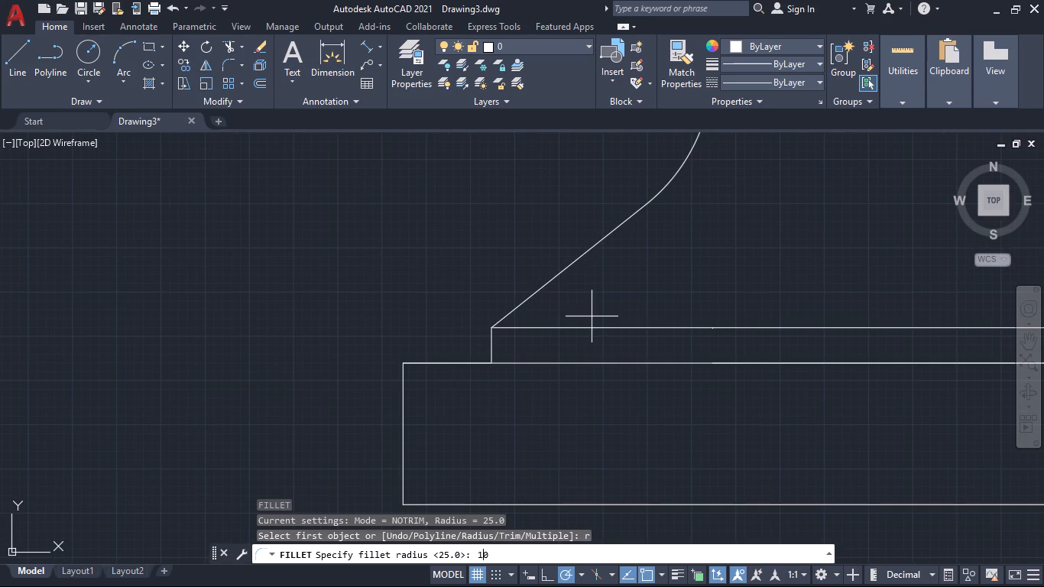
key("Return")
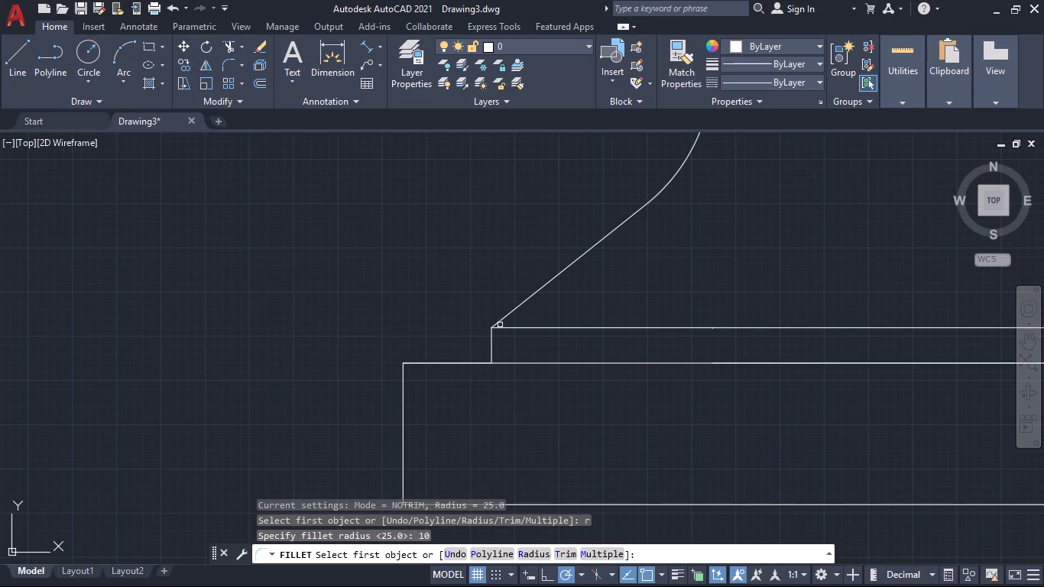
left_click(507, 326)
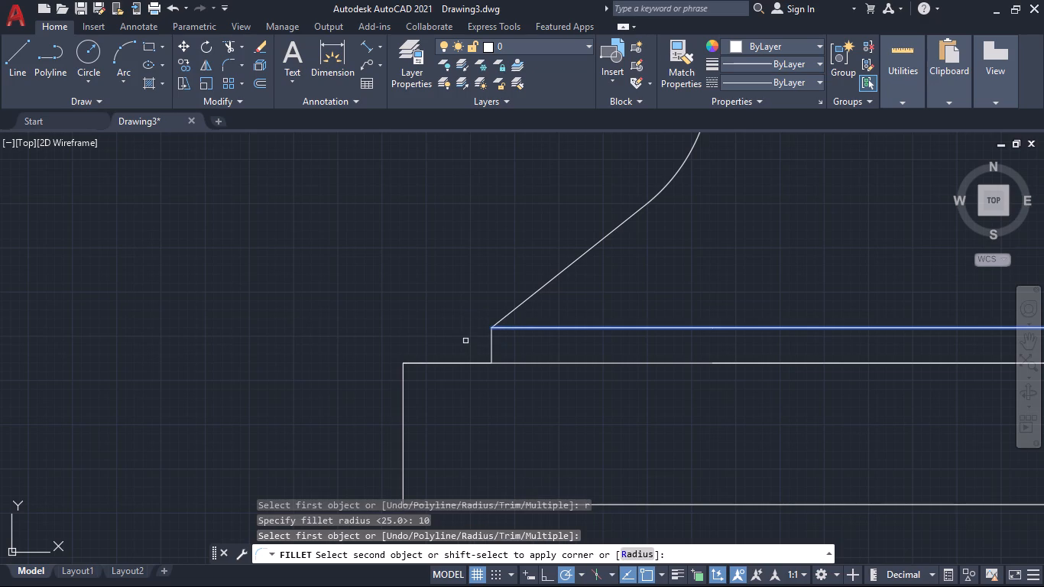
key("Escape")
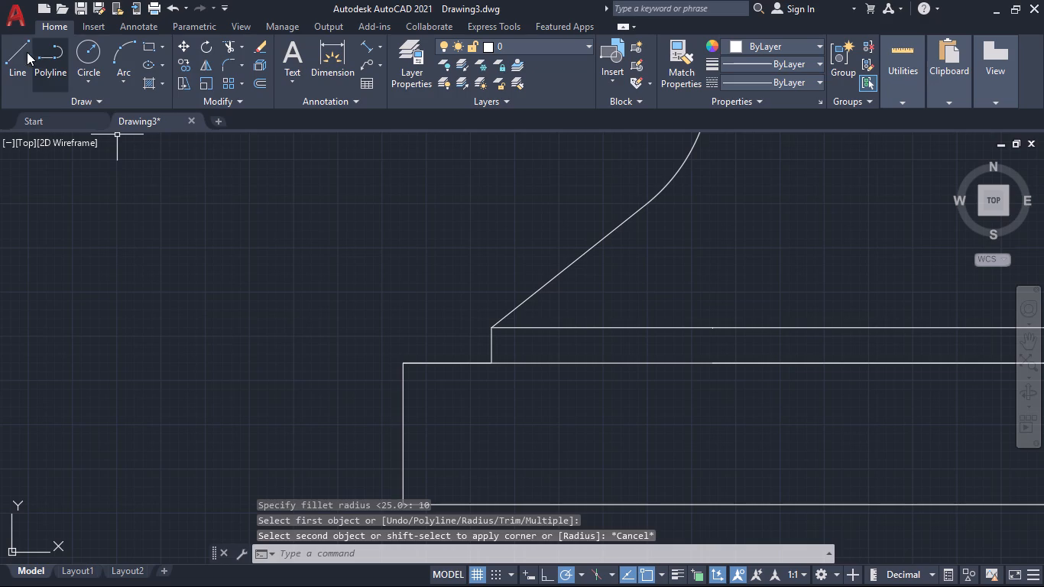
Draw a line 10 mm outward along the base top from the step's lower left corner, continuing vertically up to the step's top level.
left_click(24, 52)
scroll(494, 355, "up", 1)
left_click(487, 365)
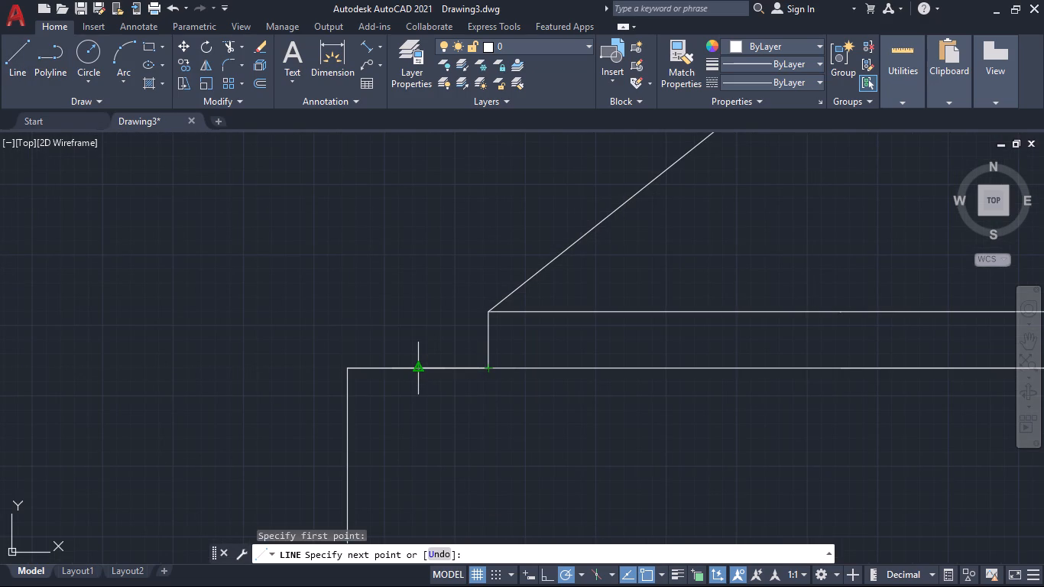
type("10")
key("Return")
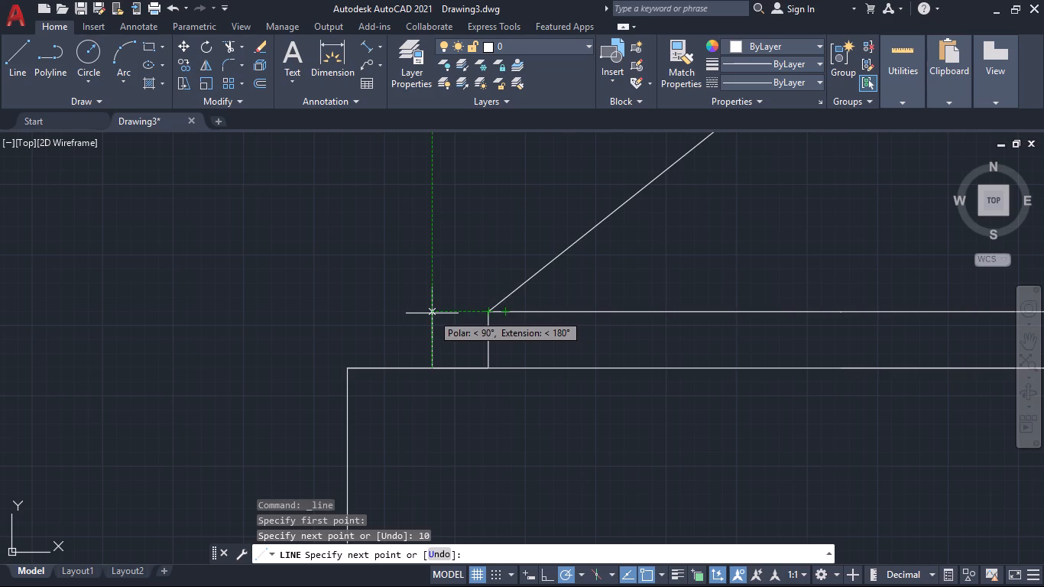
left_click(432, 313)
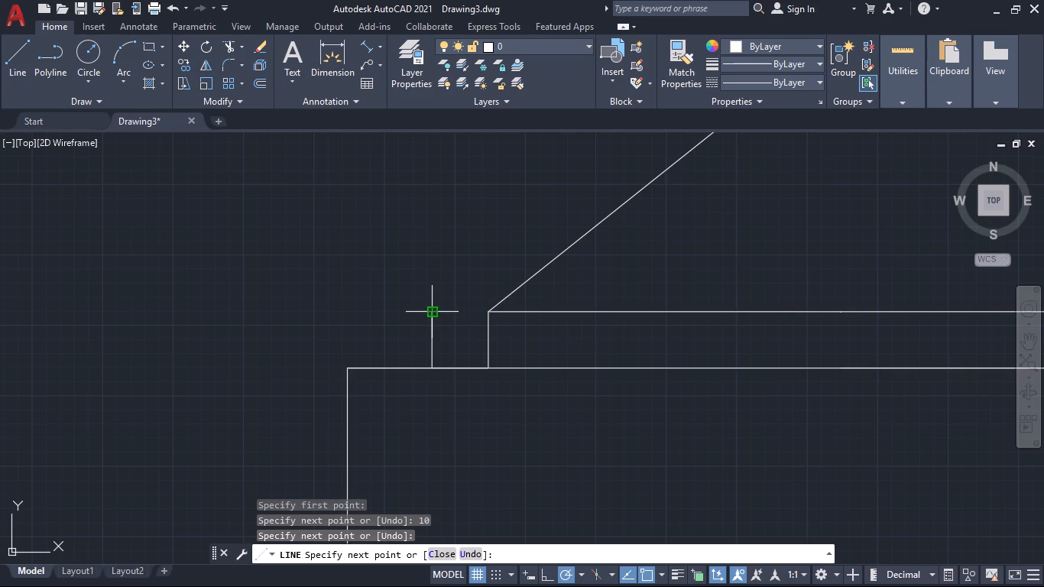
key("Escape")
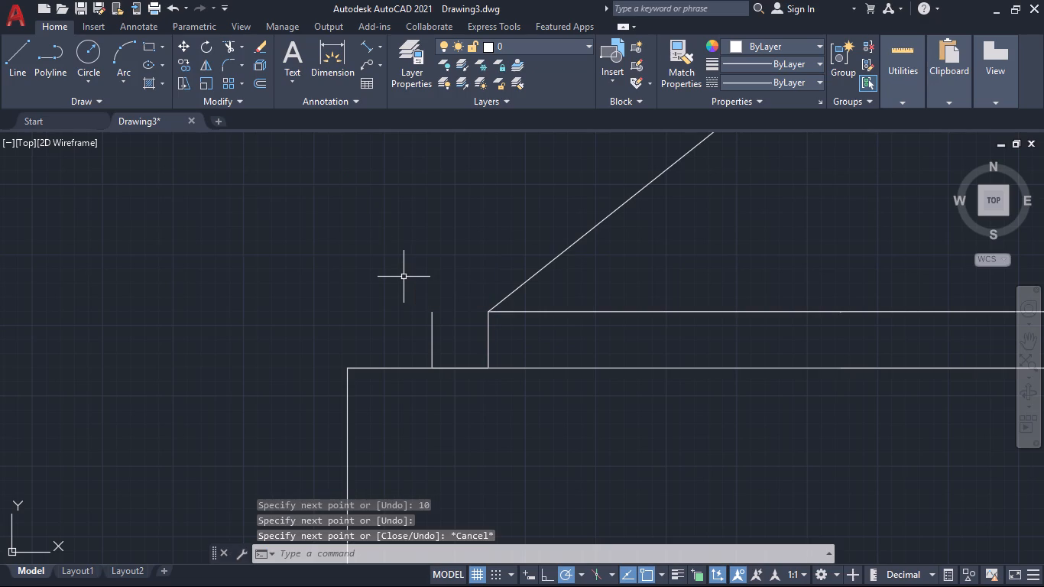
Fillet the new vertical line and the step's upper line with a 10 mm radius.
key("f")
key("Return")
key("r")
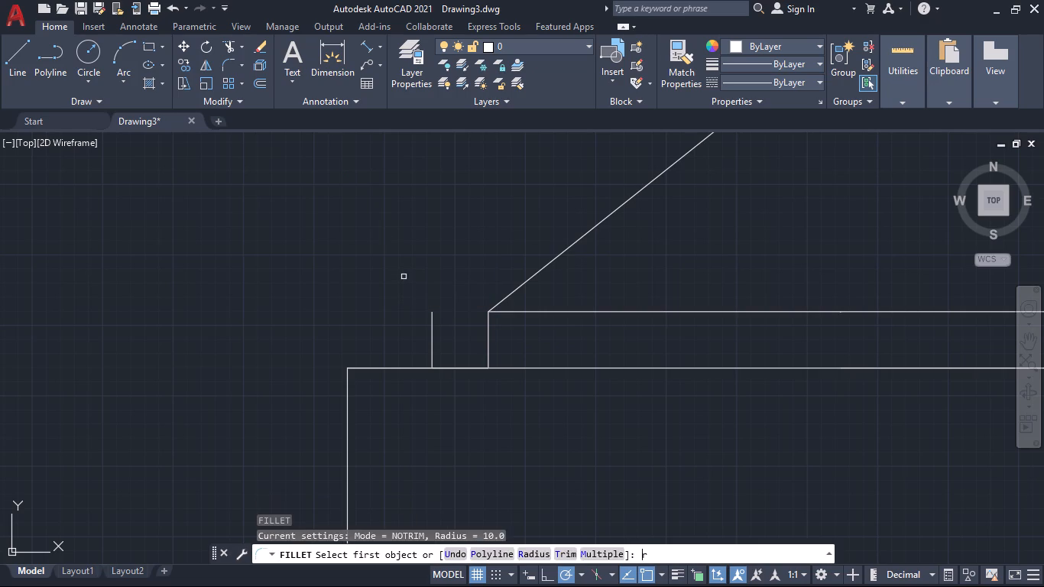
key("Return")
type("10")
key("Return")
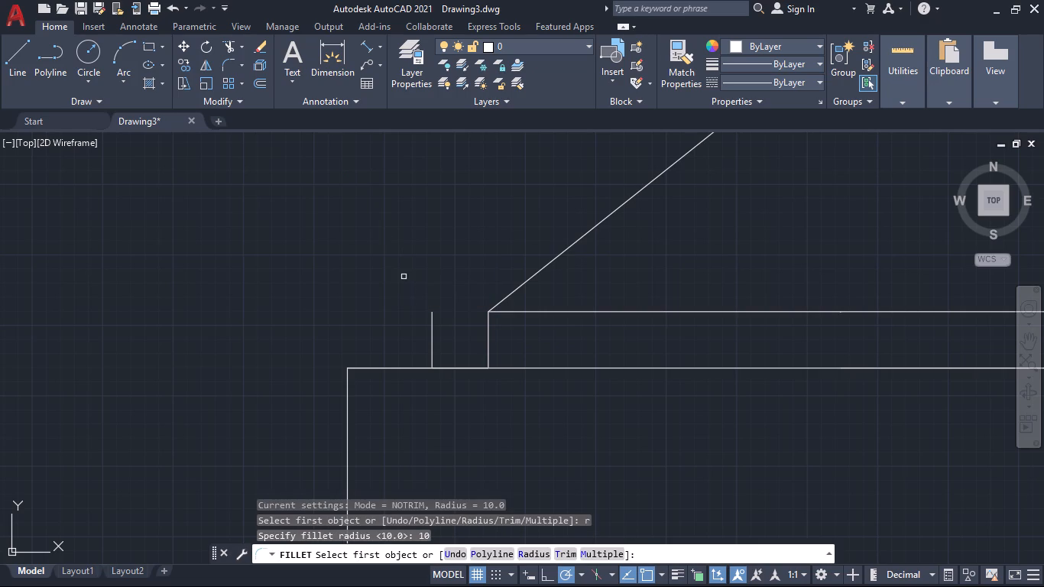
left_click(431, 346)
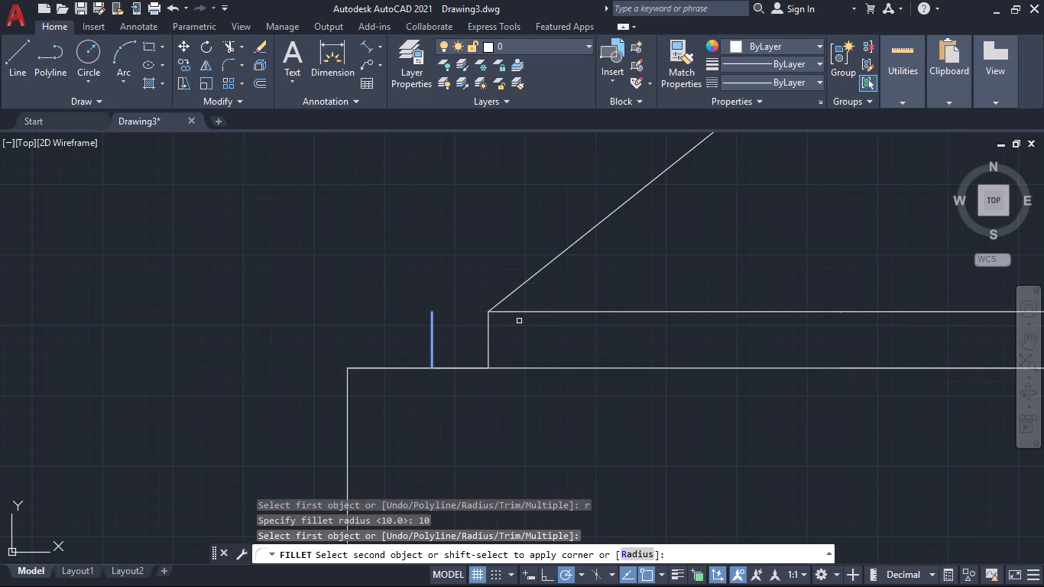
left_click(524, 310)
Erase the vertical helper line beside the new arc and the step's short vertical edges at both ends.
scroll(471, 332, "down", 3)
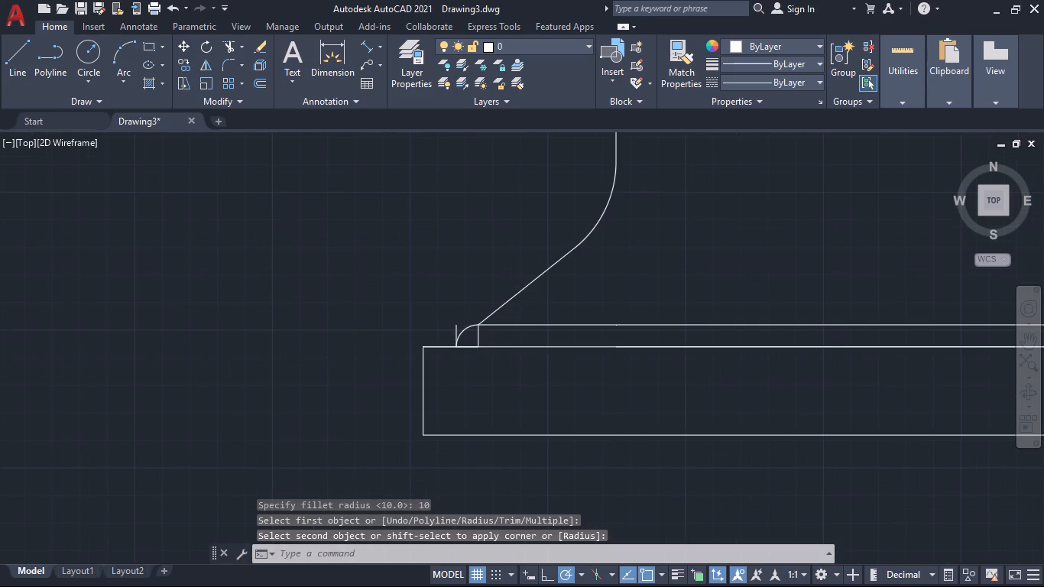
scroll(449, 328, "up", 3)
left_click(492, 348)
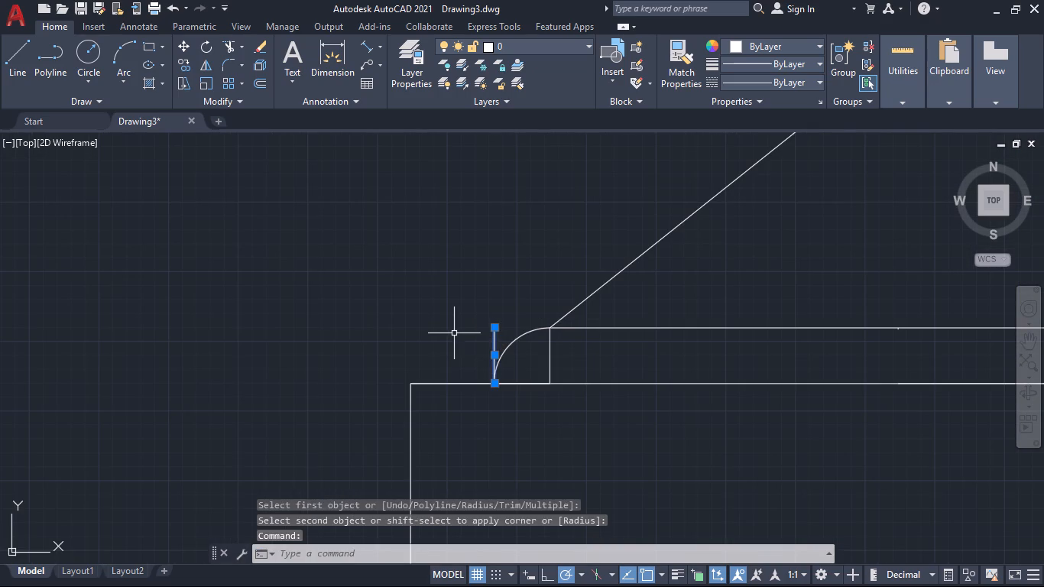
key("Delete")
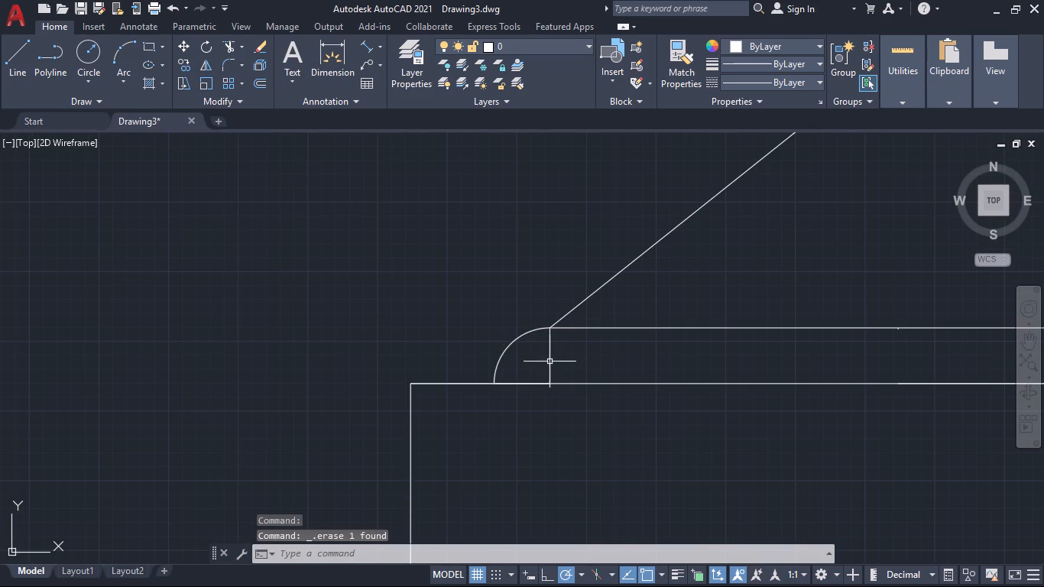
left_click(550, 362)
key("Delete")
scroll(572, 349, "down", 4)
scroll(867, 364, "up", 2)
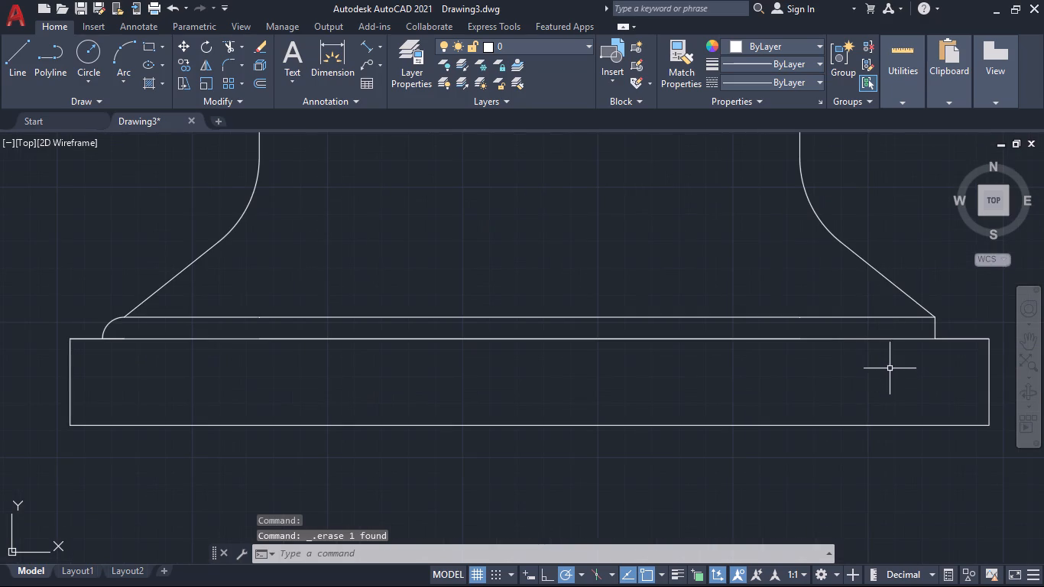
middle_click_drag(894, 377, 831, 363)
left_click(870, 316)
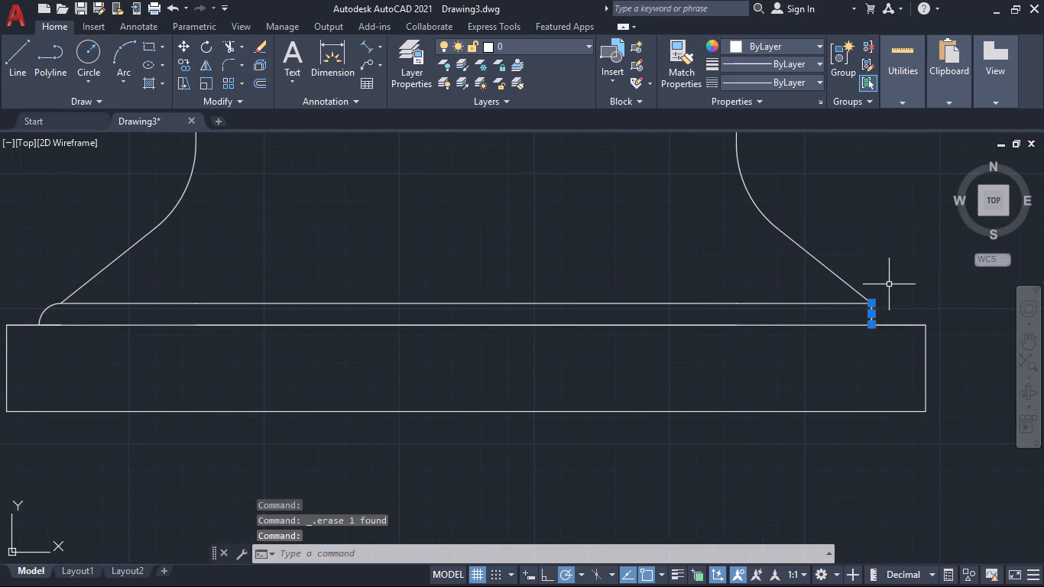
key("Delete")
Mirror the 10 mm arc at the step's left end about the base's vertical centerline, keeping the original arc.
scroll(838, 283, "down", 2)
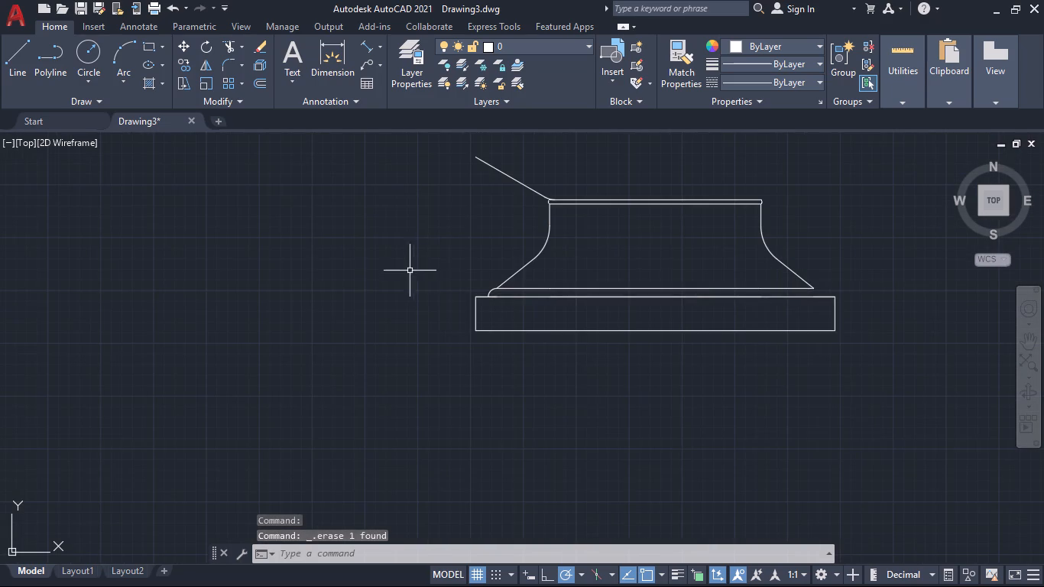
scroll(486, 290, "up", 5)
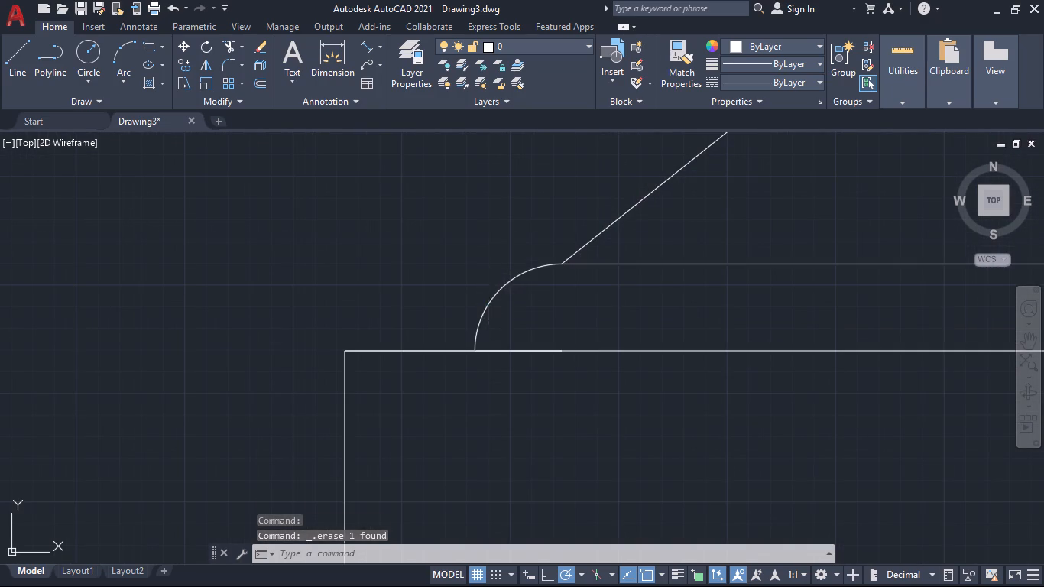
left_click(489, 299)
scroll(652, 315, "down", 3)
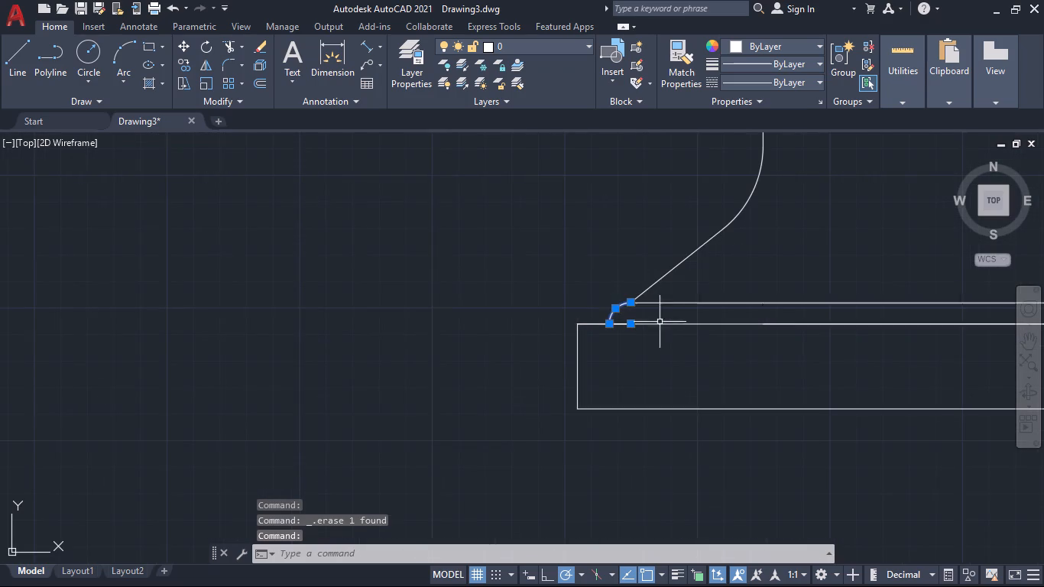
middle_click_drag(692, 354, 563, 336)
type("mi")
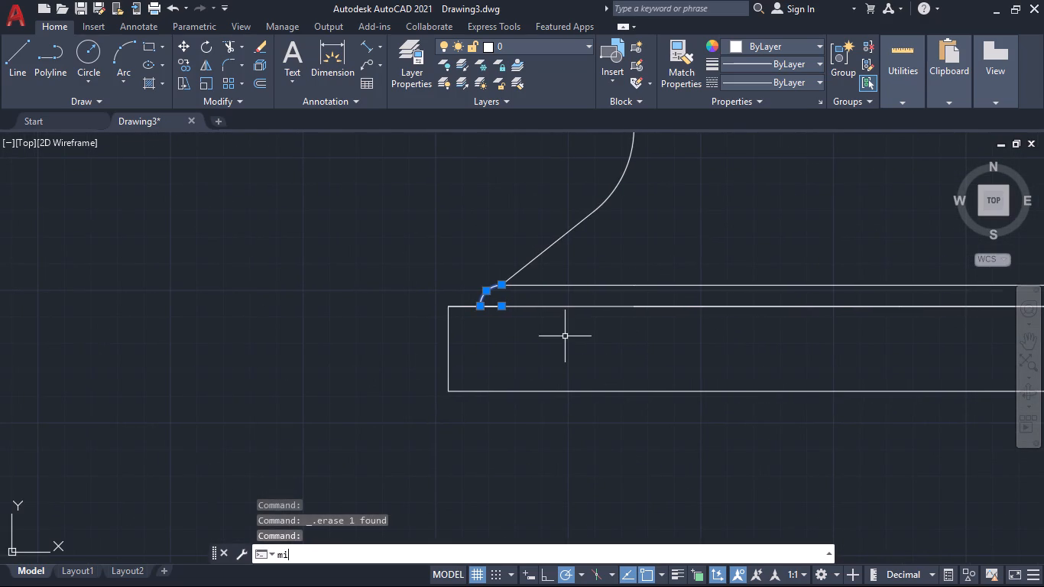
key("Return")
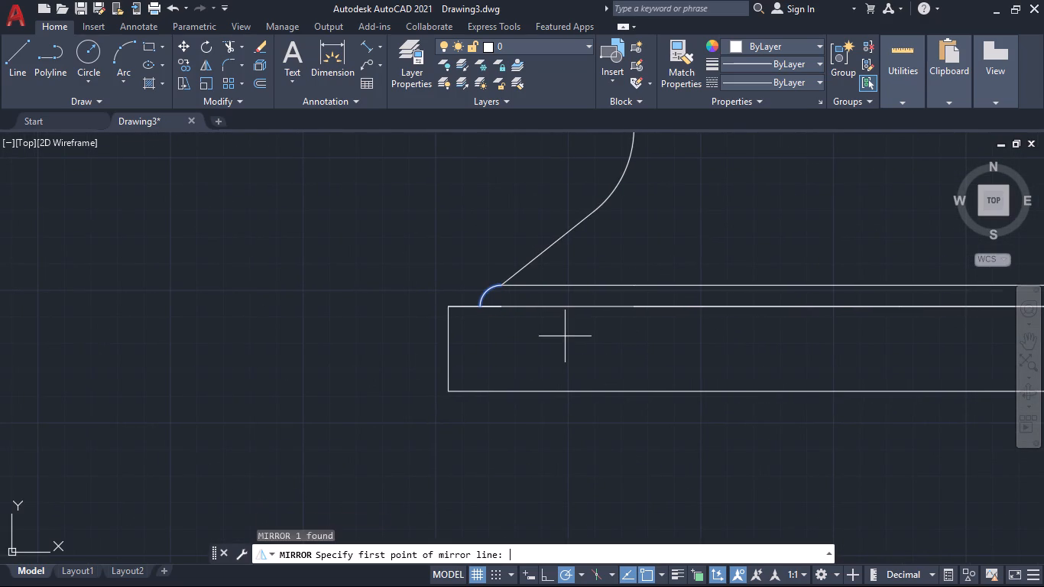
scroll(644, 362, "down", 2)
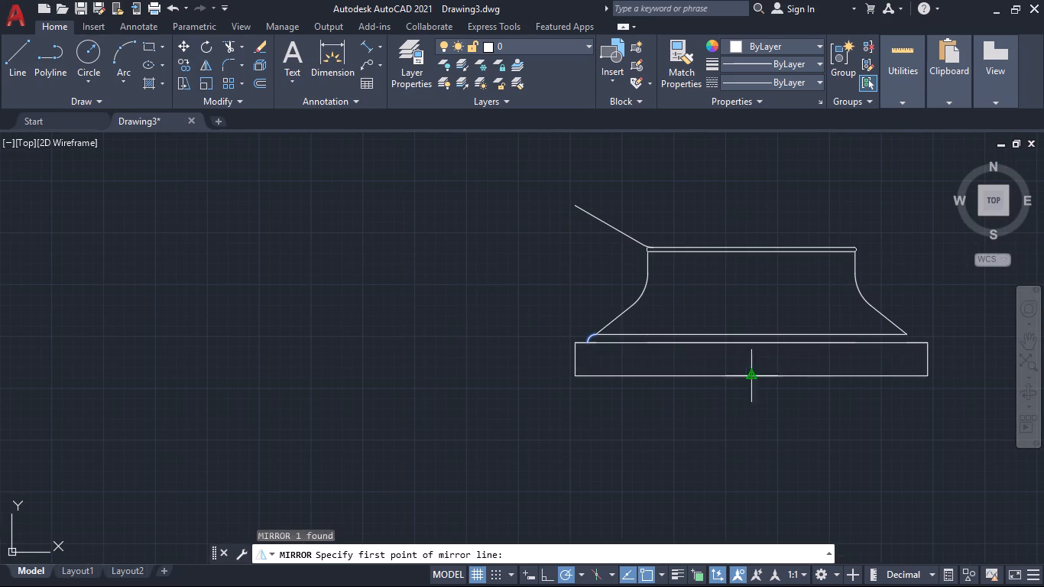
left_click(754, 375)
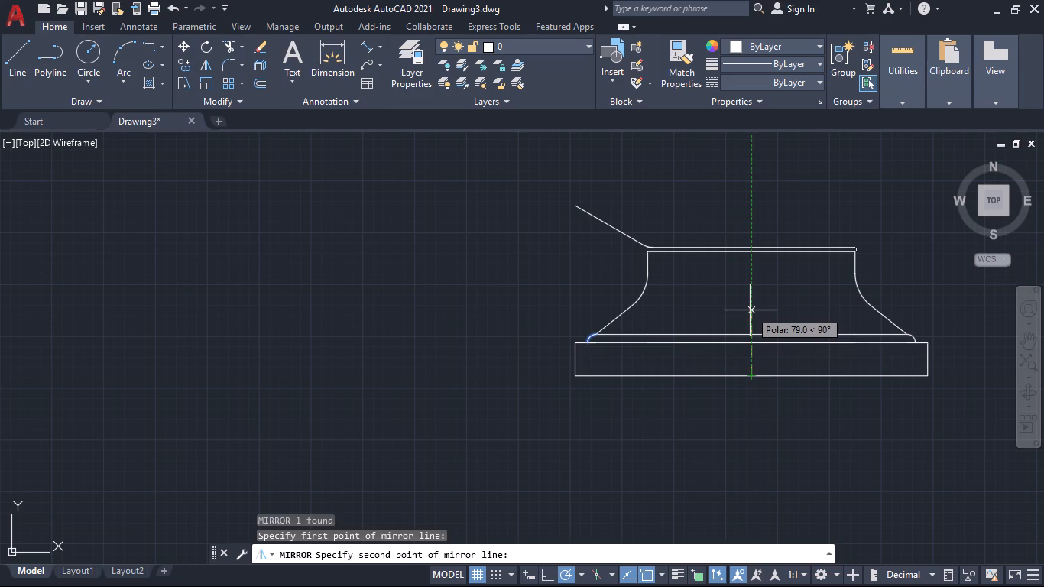
left_click(750, 310)
key("Return")
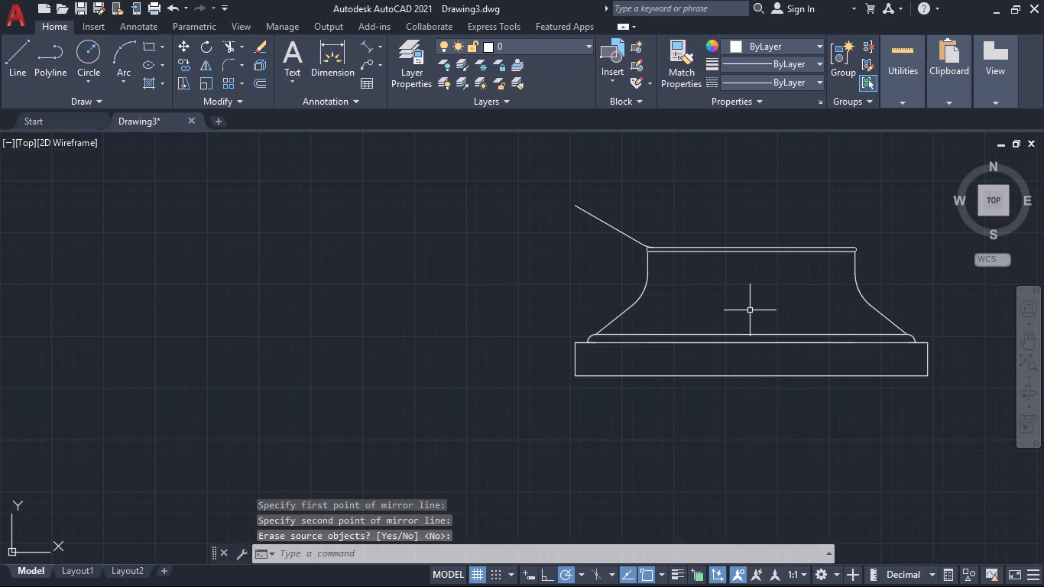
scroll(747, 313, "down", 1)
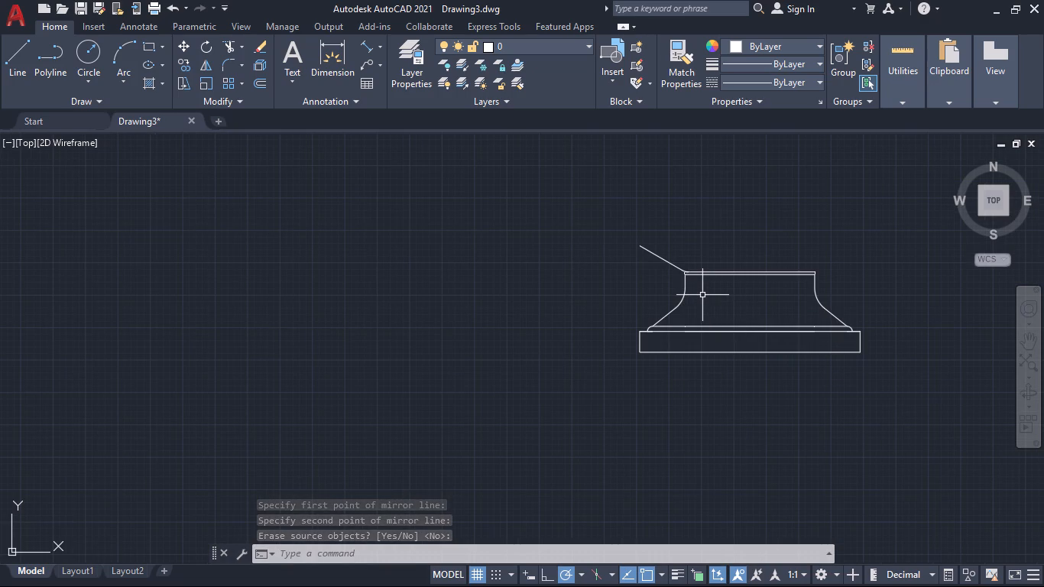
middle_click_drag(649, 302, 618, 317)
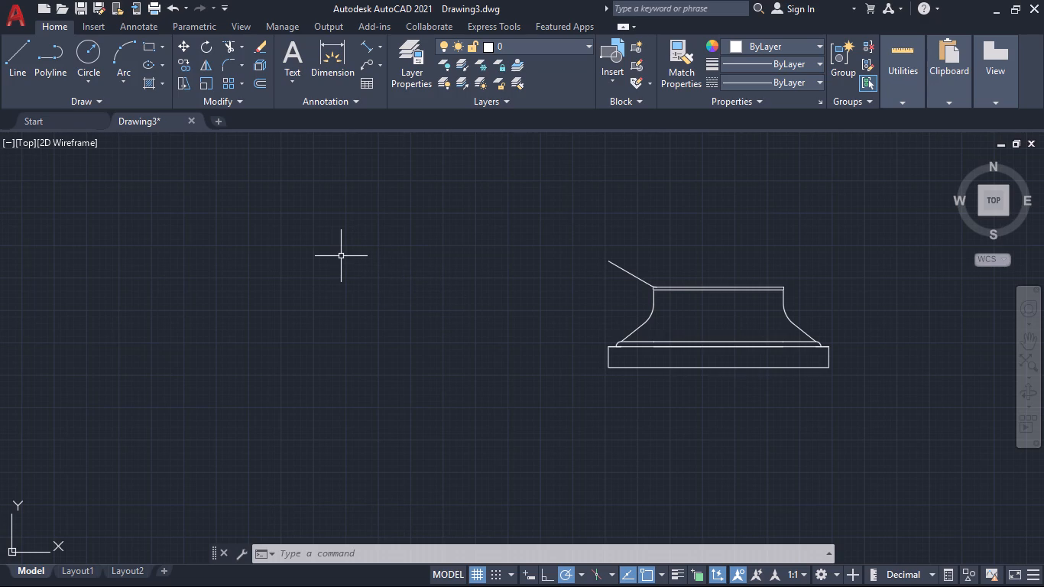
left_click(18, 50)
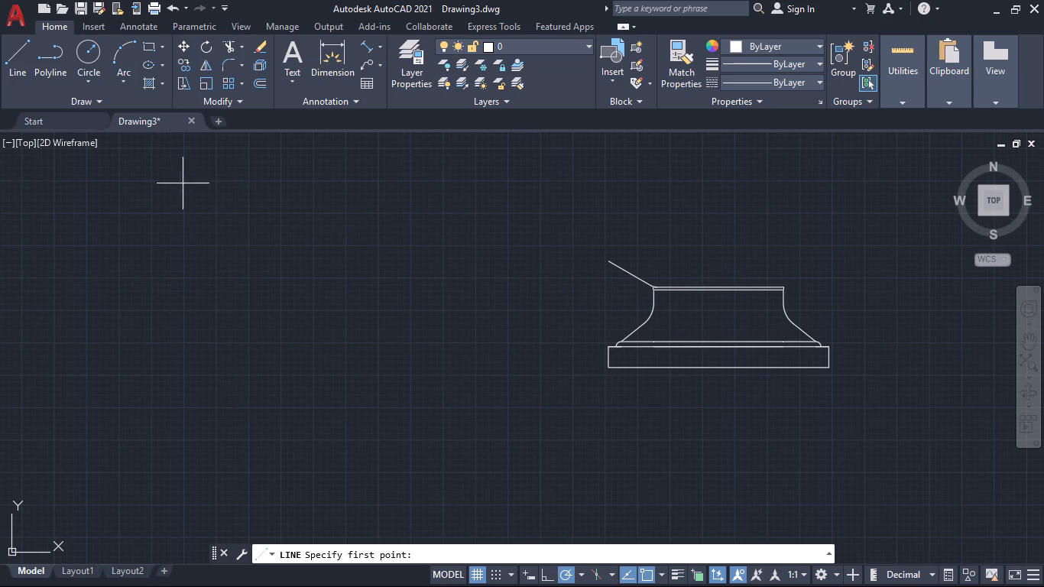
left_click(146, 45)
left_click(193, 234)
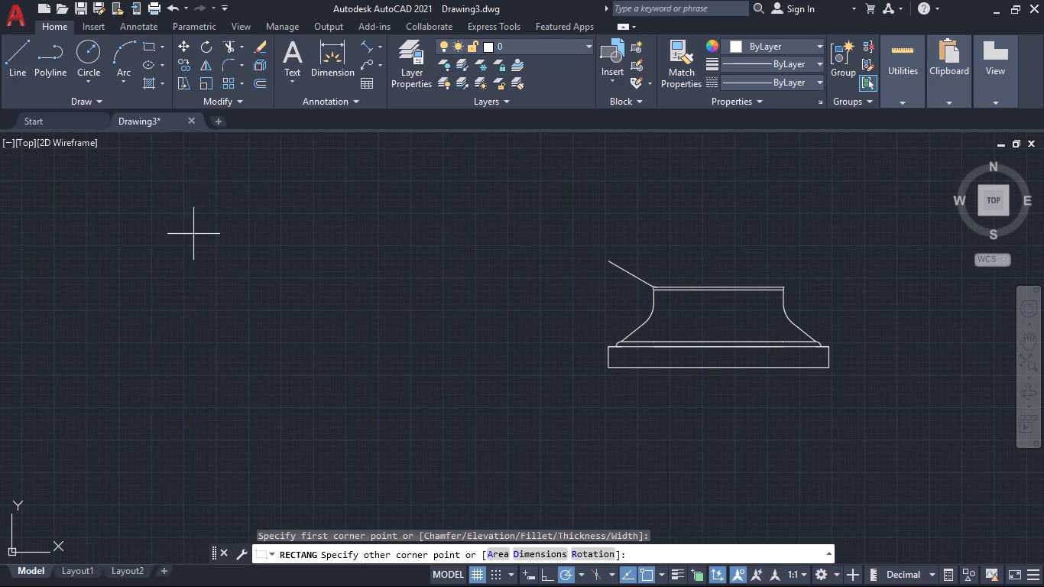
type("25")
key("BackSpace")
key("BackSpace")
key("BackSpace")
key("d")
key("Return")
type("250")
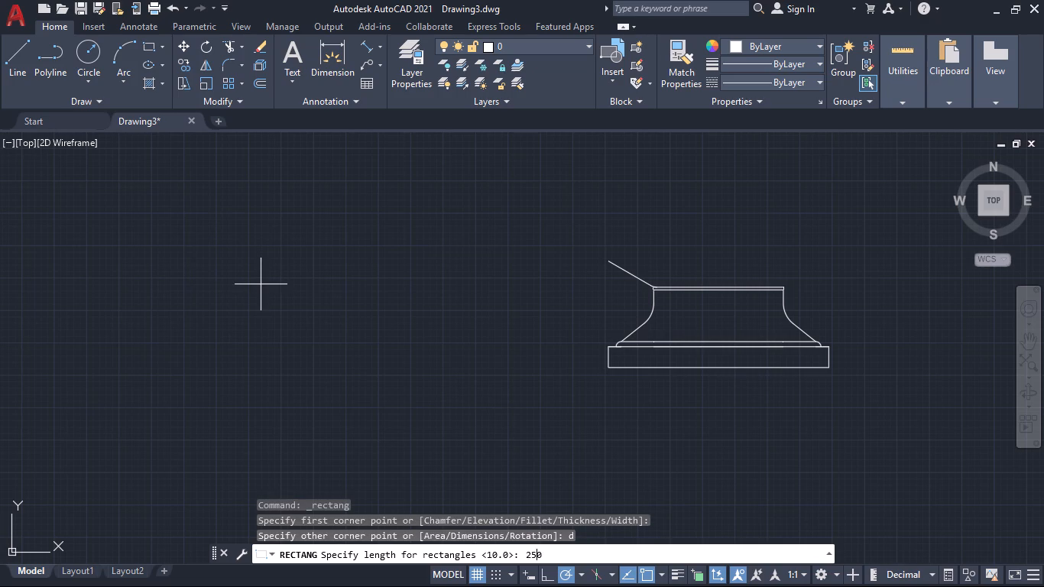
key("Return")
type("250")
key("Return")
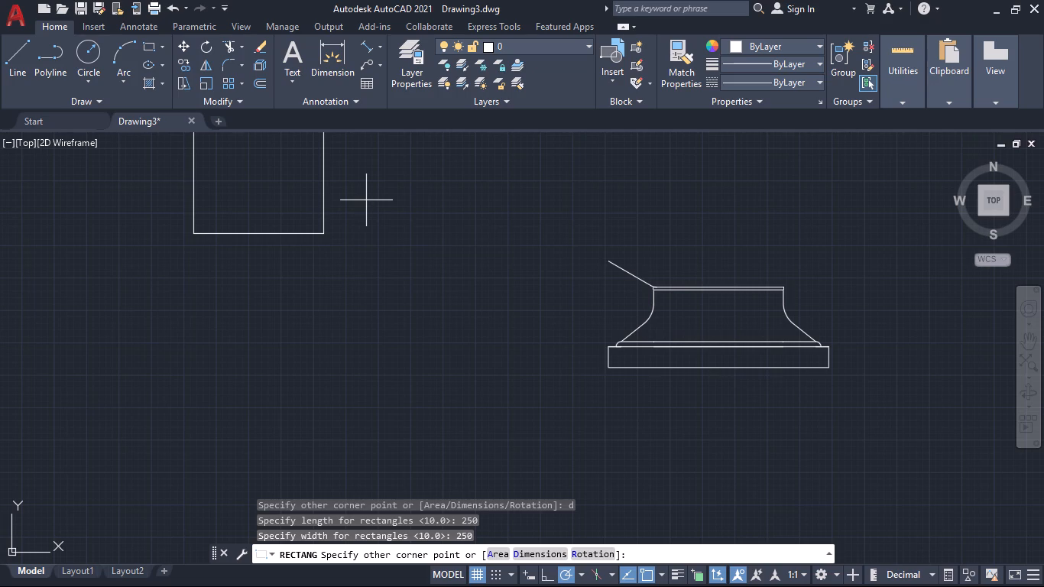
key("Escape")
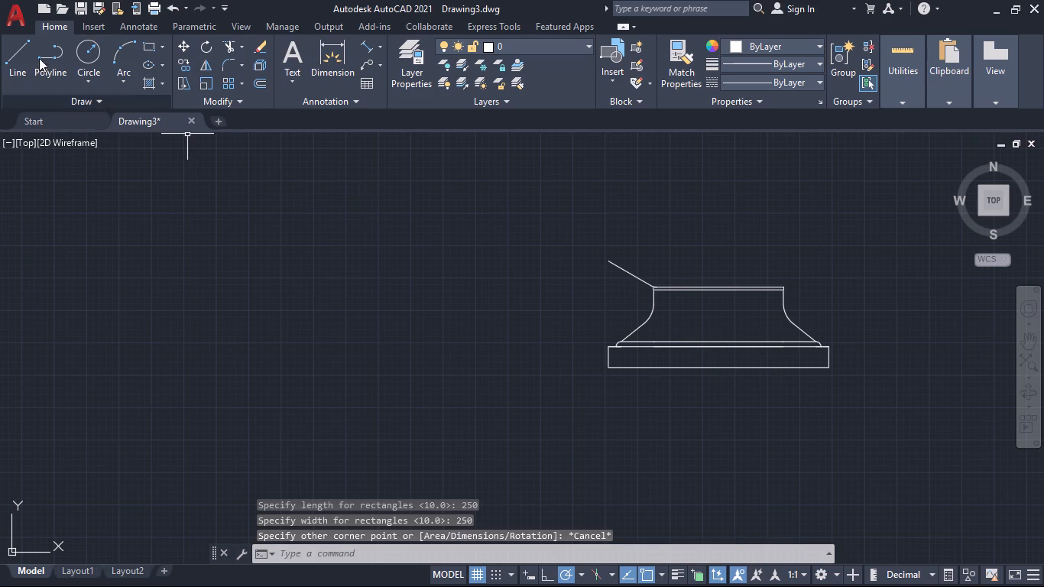
Left of the urn, draw a closed strip: 250 mm up, 5 and 15 mm right, about 179 mm down, and a slanted line to the start.
left_click(21, 52)
left_click(303, 271)
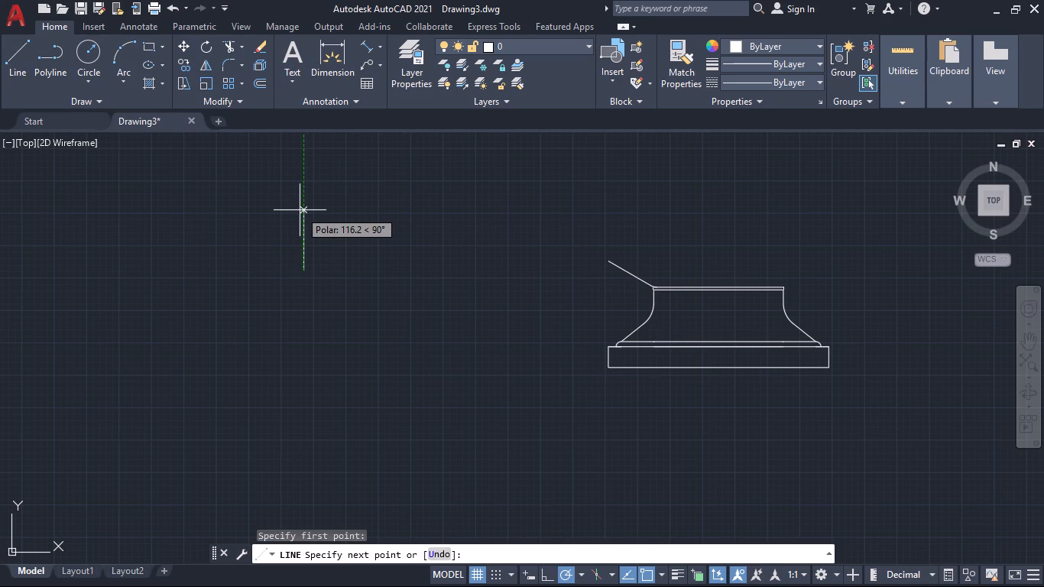
type("250")
key("Return")
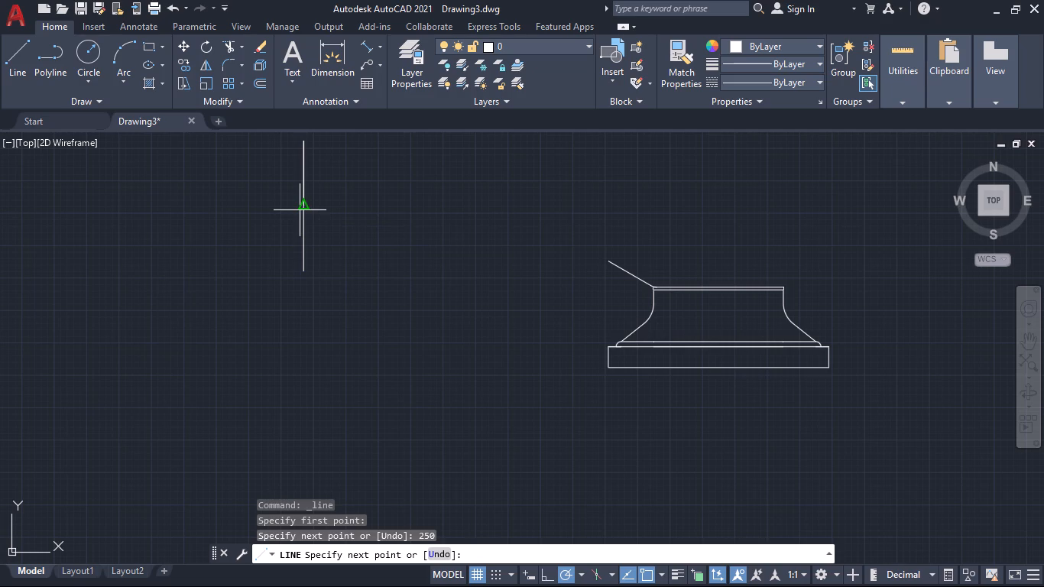
scroll(427, 208, "down", 1)
middle_click_drag(426, 210, 433, 215)
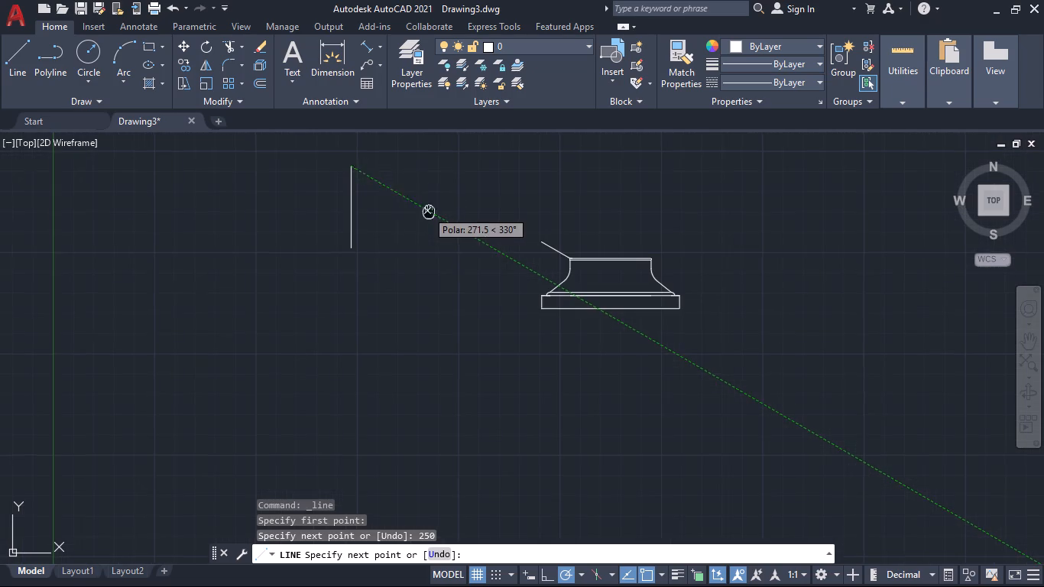
middle_click_drag(433, 215, 476, 270)
scroll(475, 269, "up", 1)
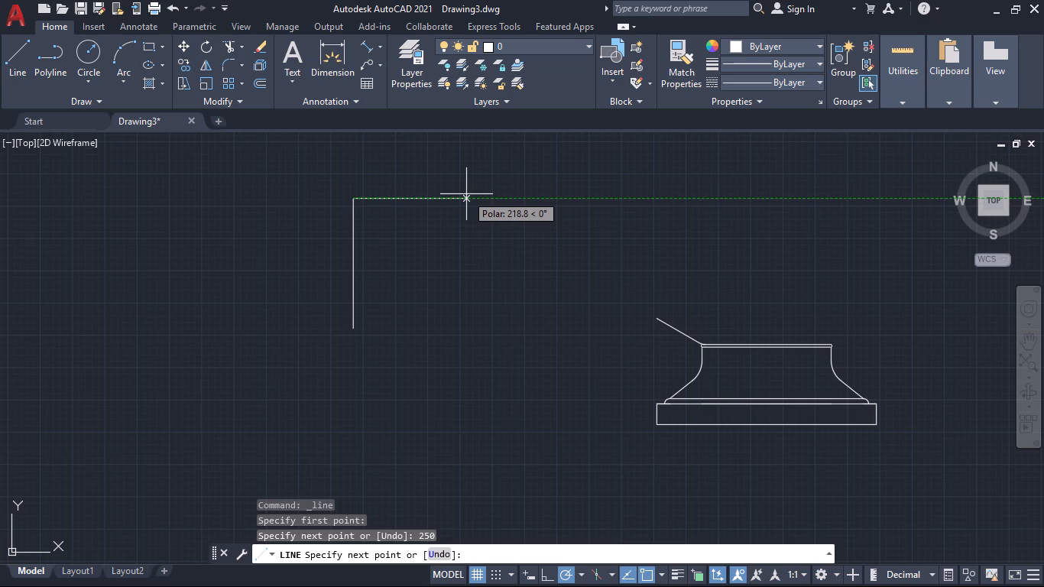
key("5")
key("Return")
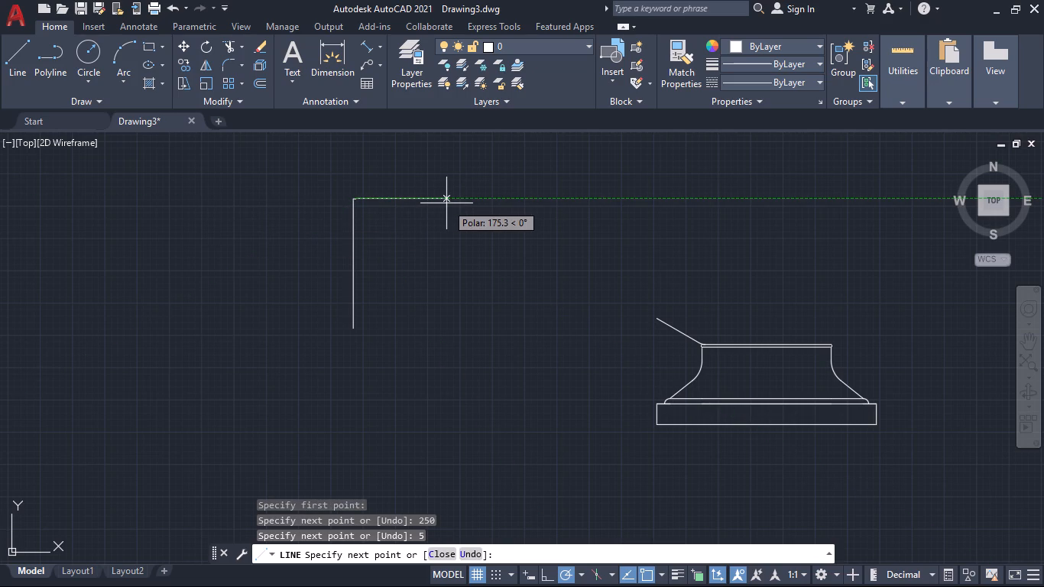
type("15")
key("Return")
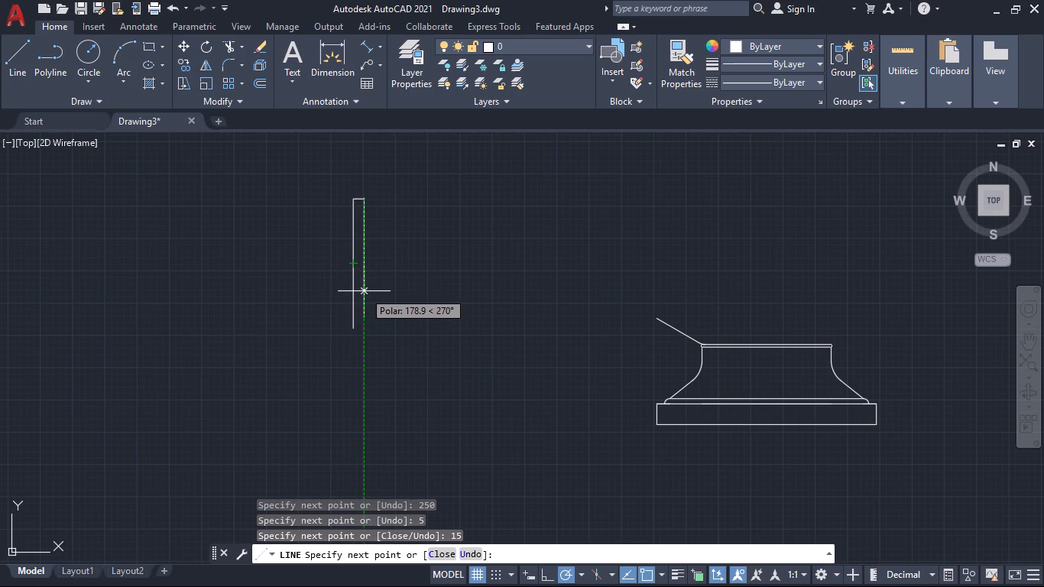
left_click(364, 291)
left_click(355, 324)
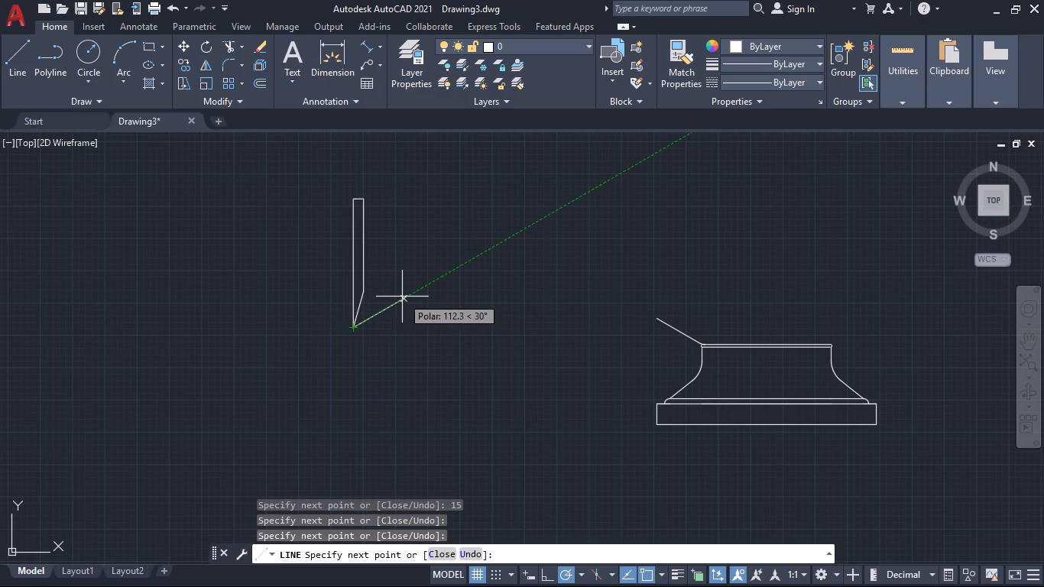
key("space")
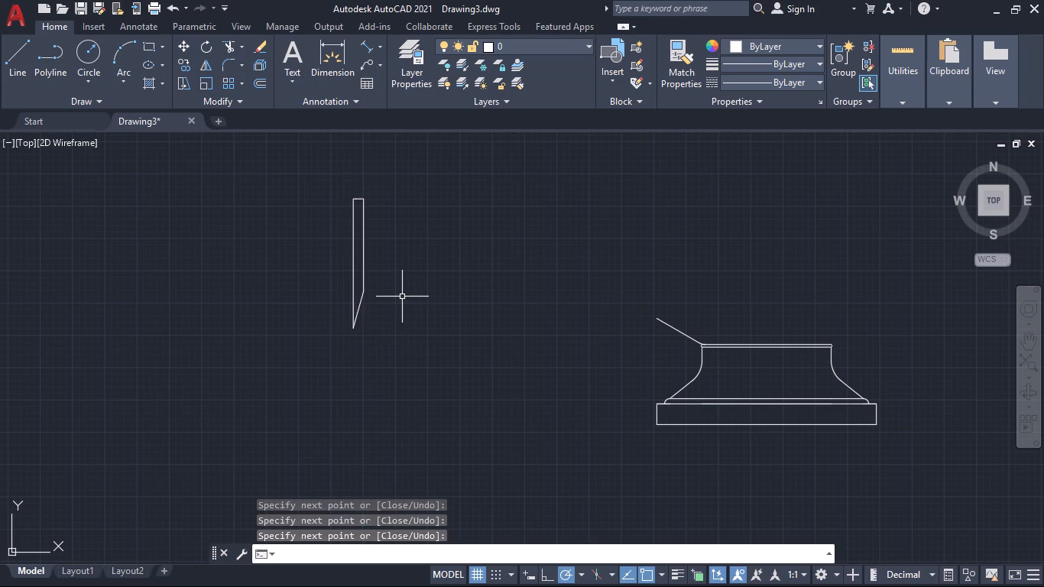
Fillet the strip's upper right corner with a 10 mm radius.
key("f")
key("Return")
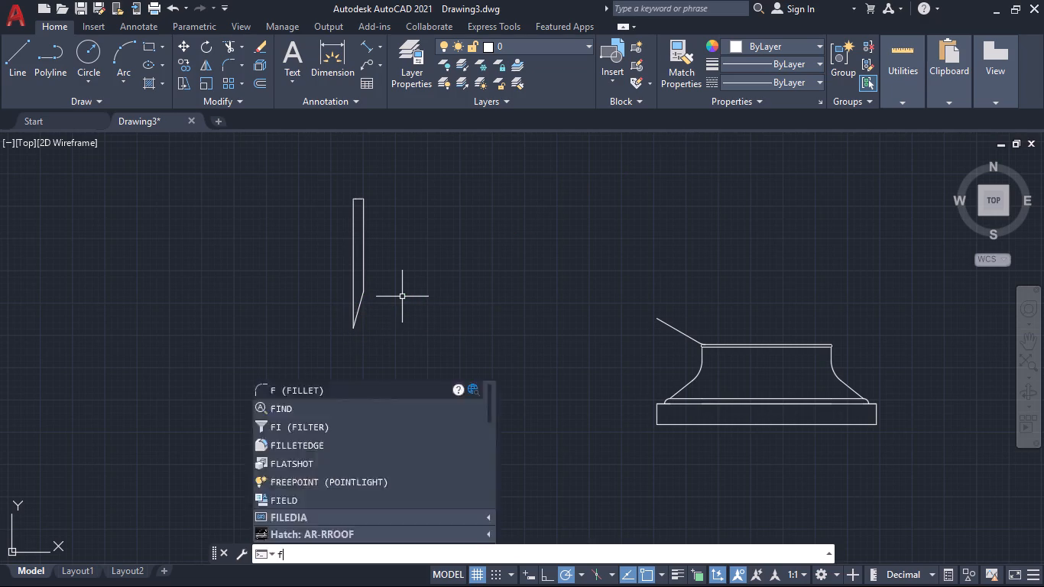
key("r")
key("Return")
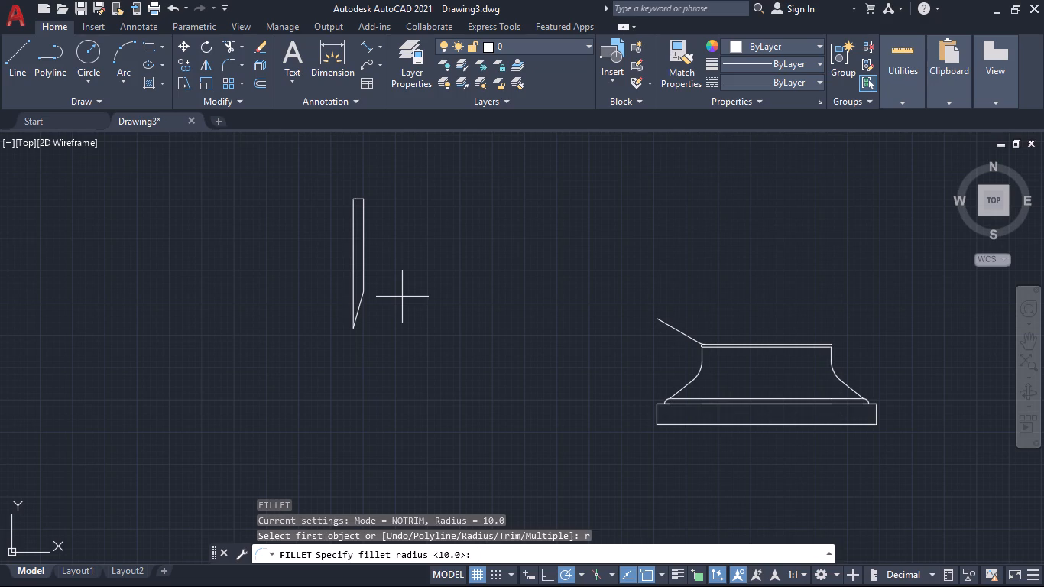
type("10")
key("Return")
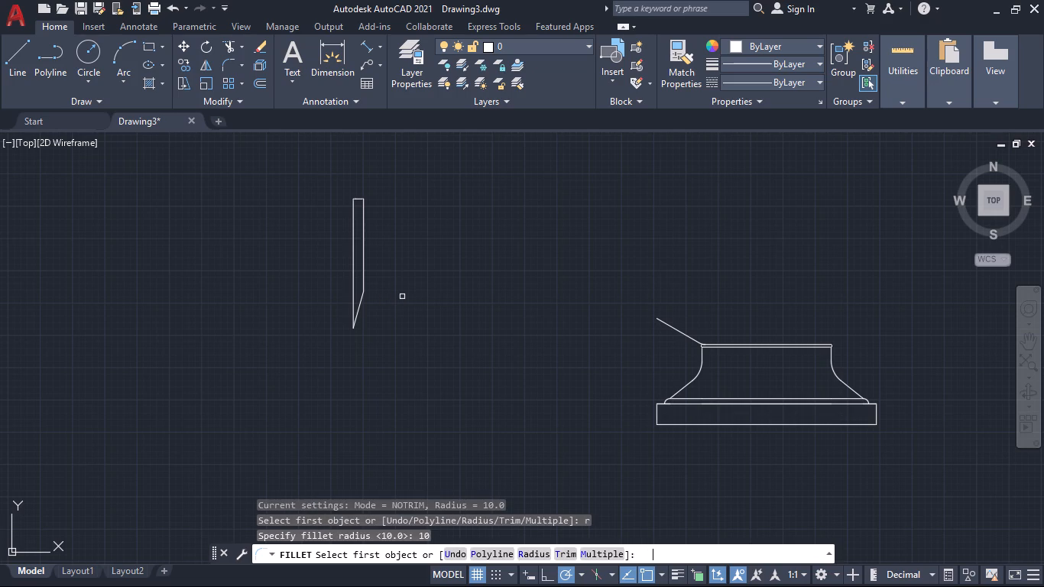
scroll(348, 189, "up", 5)
left_click(380, 240)
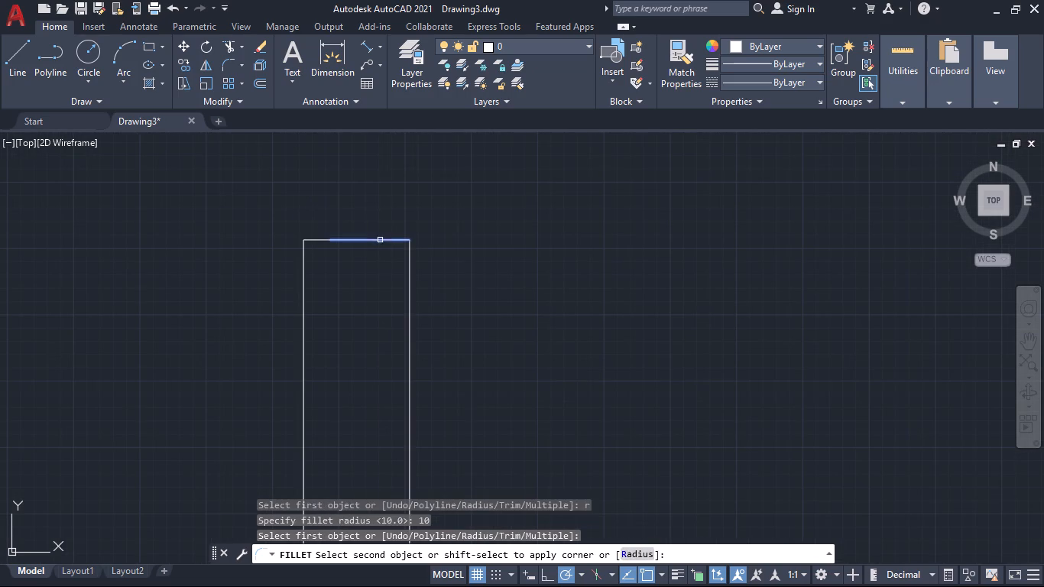
left_click(410, 286)
scroll(453, 287, "down", 3)
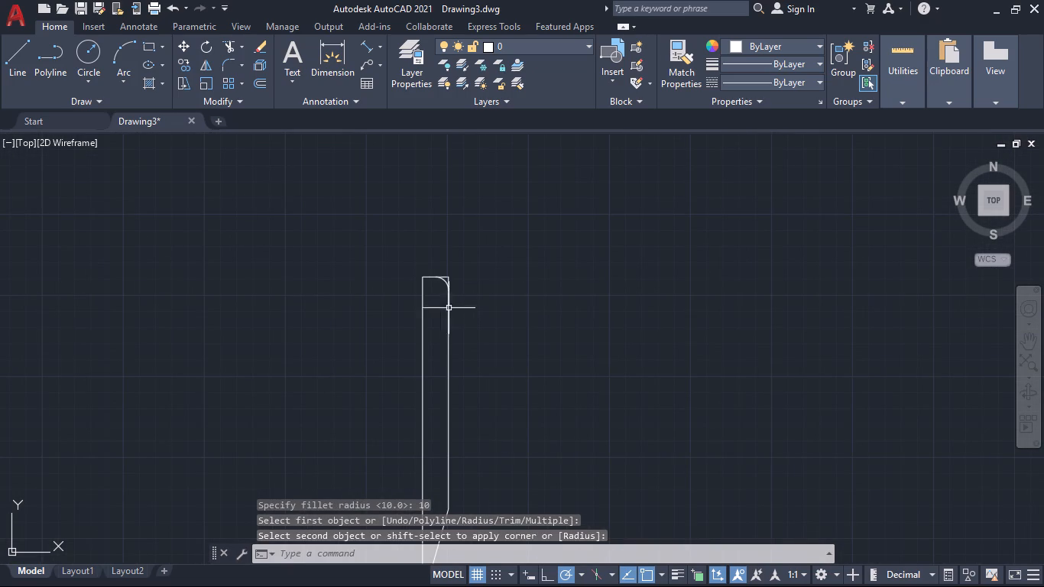
scroll(468, 282, "up", 3)
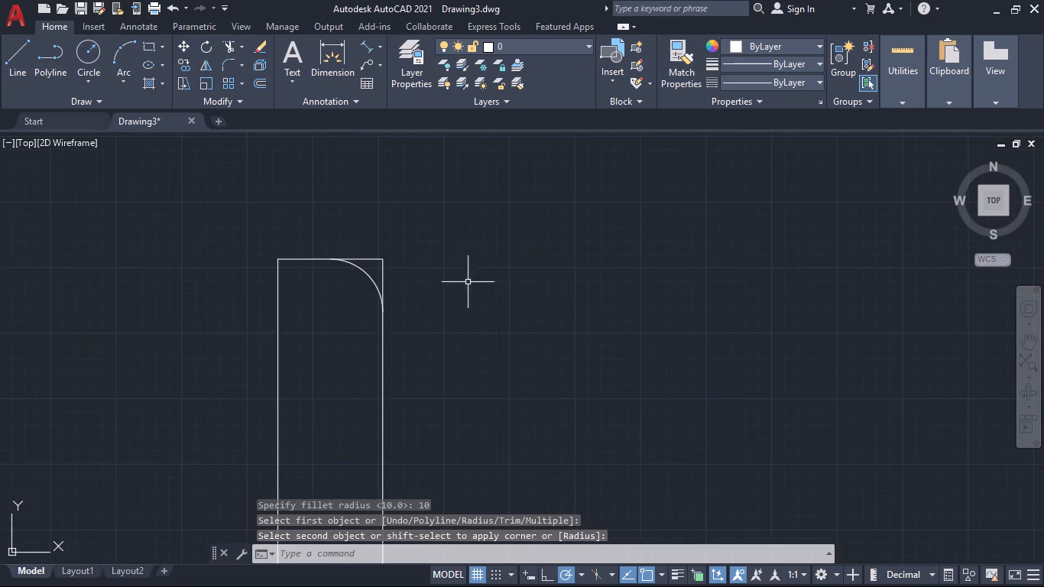
Fillet the corner between the strip's right vertical edge and its slanted lower edge with a 10 mm radius.
scroll(450, 281, "down", 2)
middle_click_drag(460, 366, 485, 200)
key("Return")
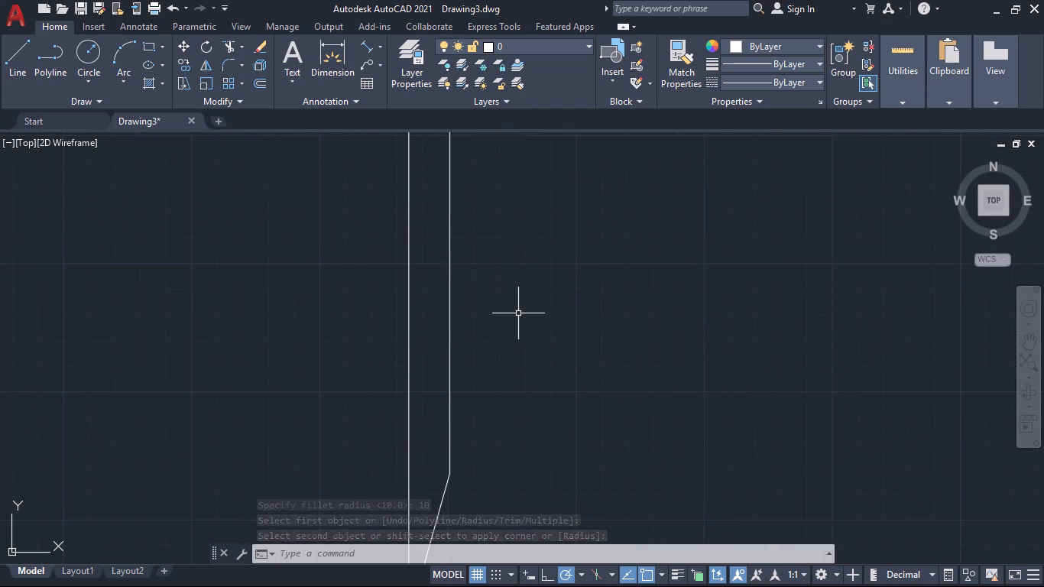
middle_click_drag(521, 395, 533, 223)
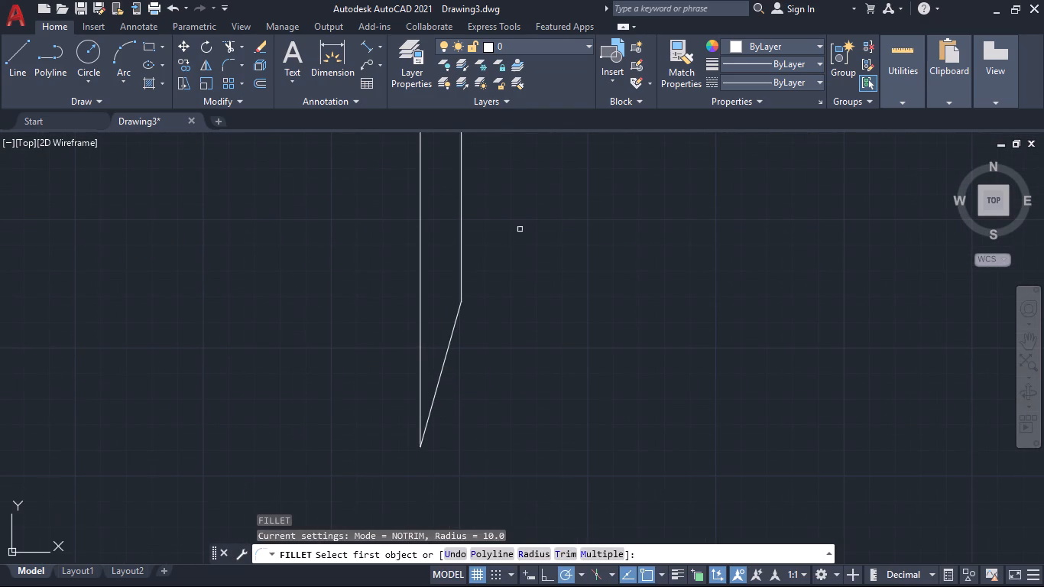
left_click(459, 282)
left_click(456, 316)
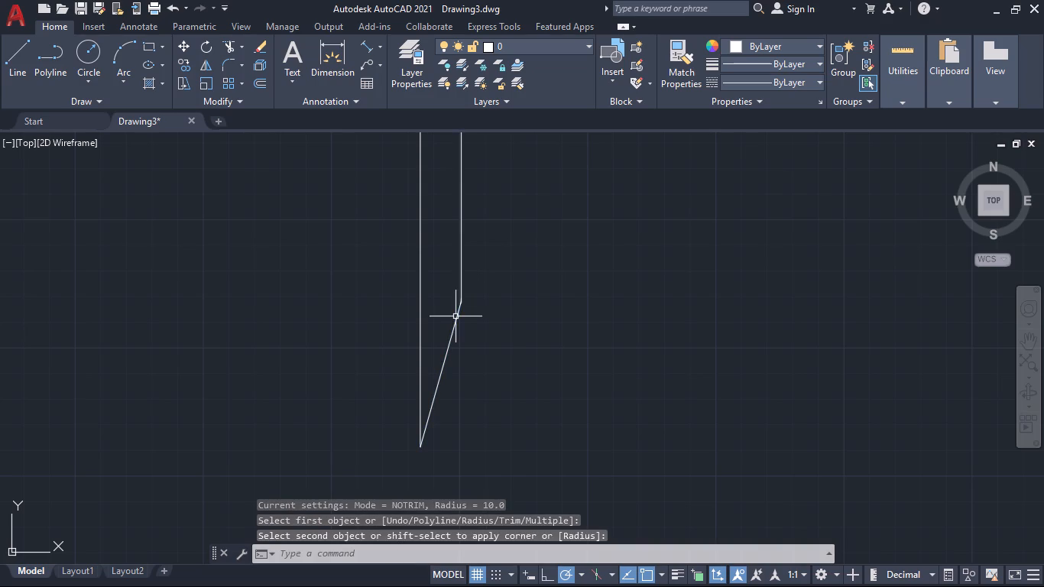
scroll(468, 301, "up", 4)
scroll(468, 301, "down", 6)
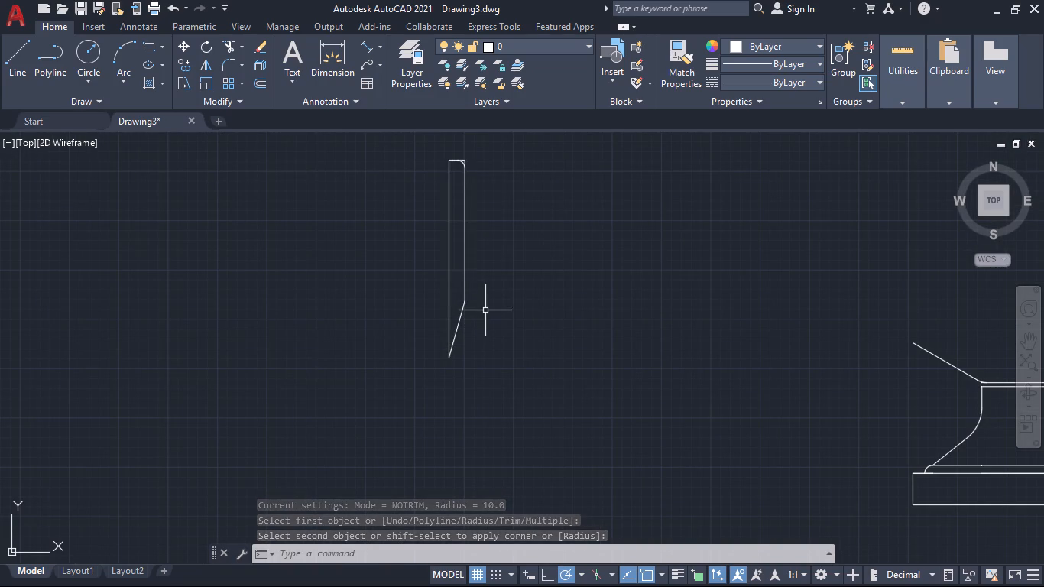
Trim the leftover line ends outside the fillet at the strip's lower right corner.
scroll(469, 293, "up", 3)
type("tr")
key("Return")
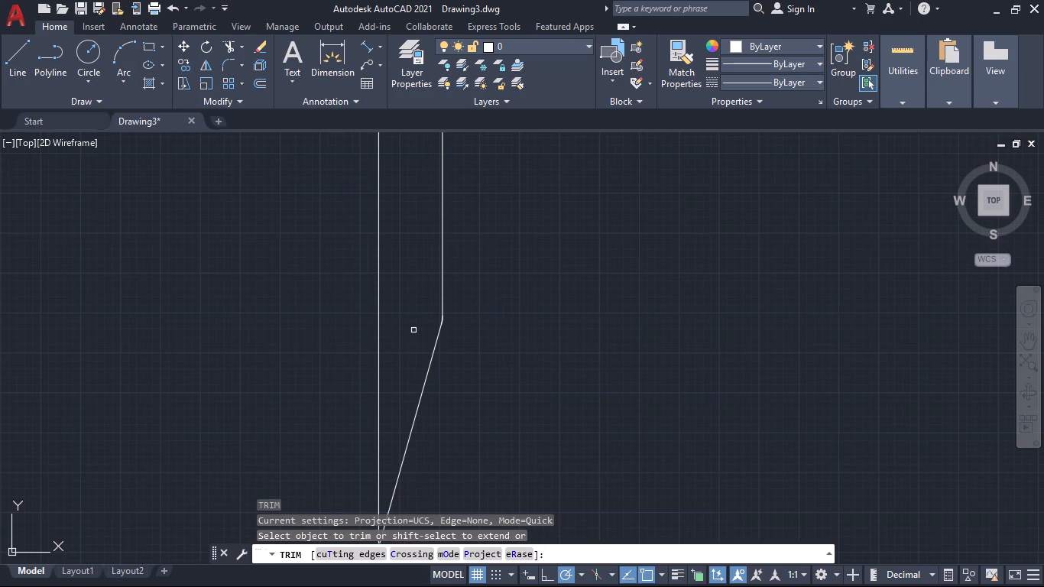
scroll(429, 320, "up", 6)
middle_click_drag(488, 326, 408, 273)
scroll(451, 294, "up", 1)
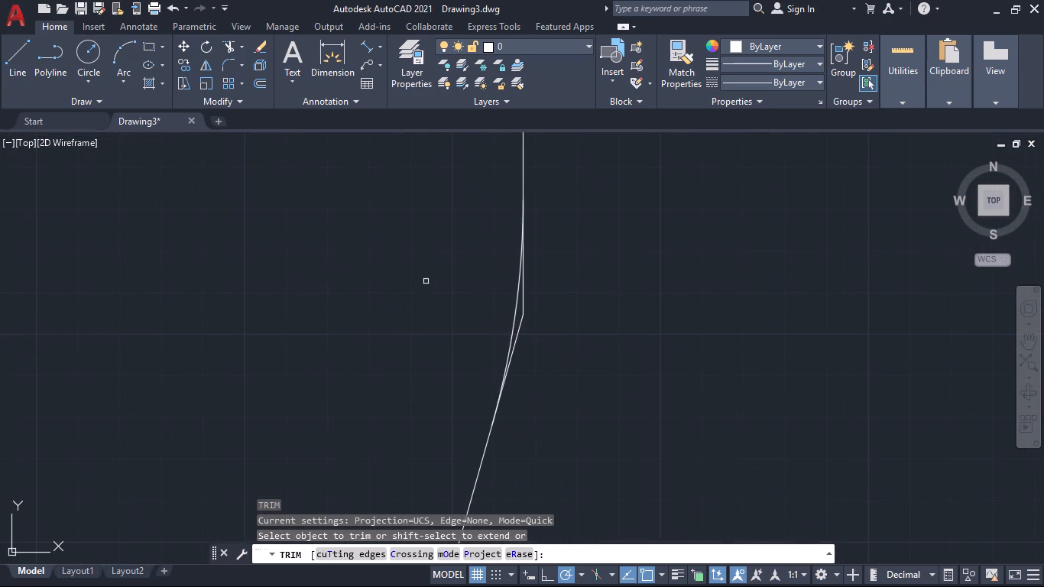
left_click(526, 301)
left_click(517, 328)
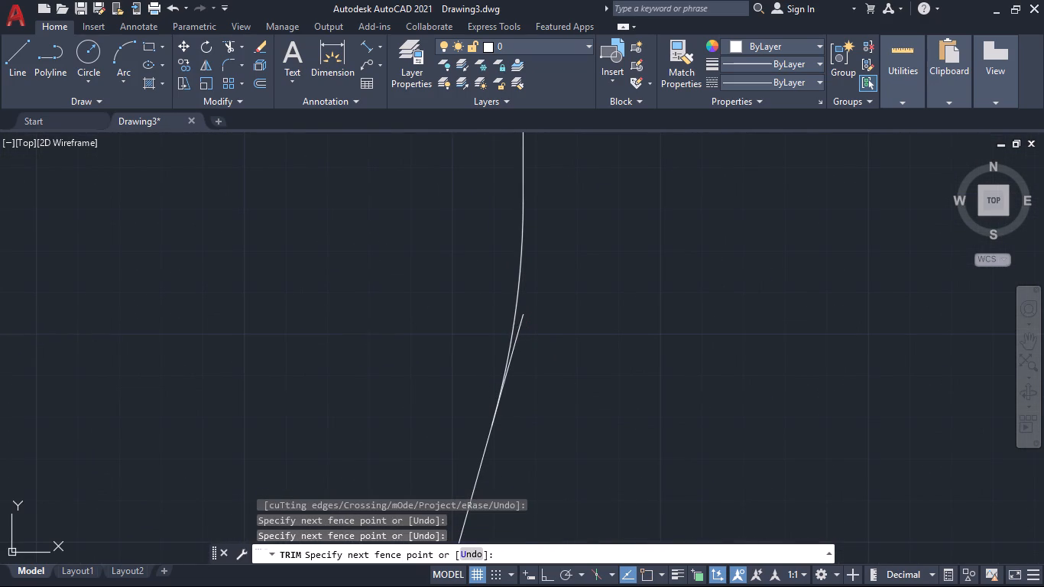
left_click(516, 333)
Trim the leftover line ends outside the fillet at the strip's upper right corner.
scroll(556, 349, "down", 8)
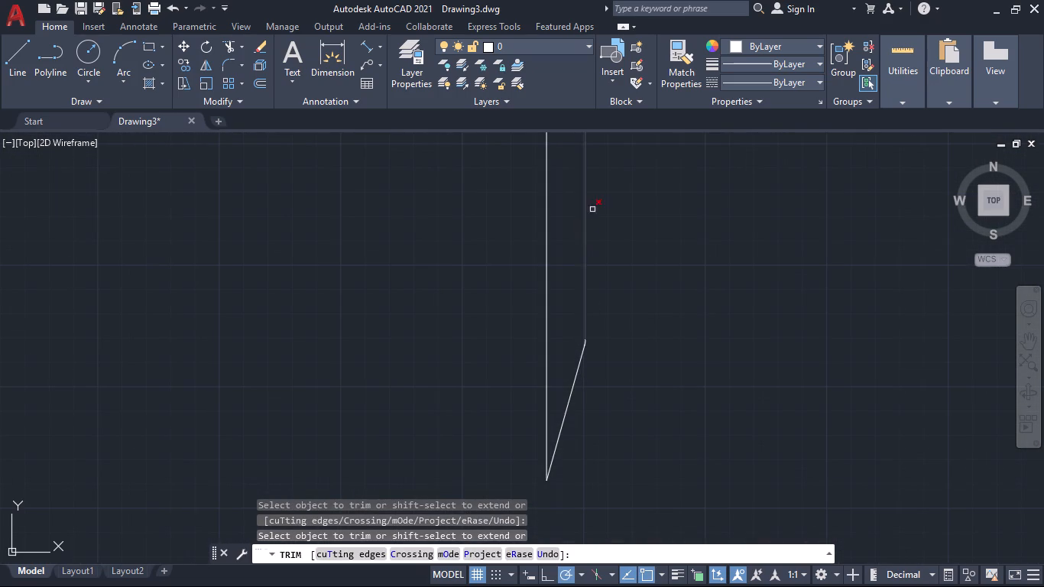
middle_click_drag(637, 204, 637, 371)
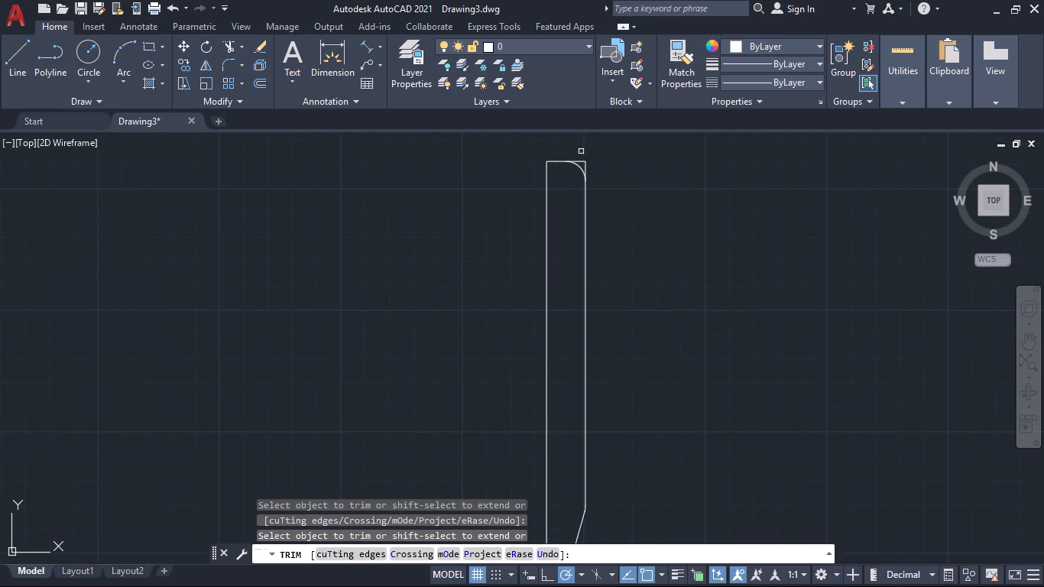
left_click(575, 154)
left_click(594, 175)
scroll(635, 257, "down", 3)
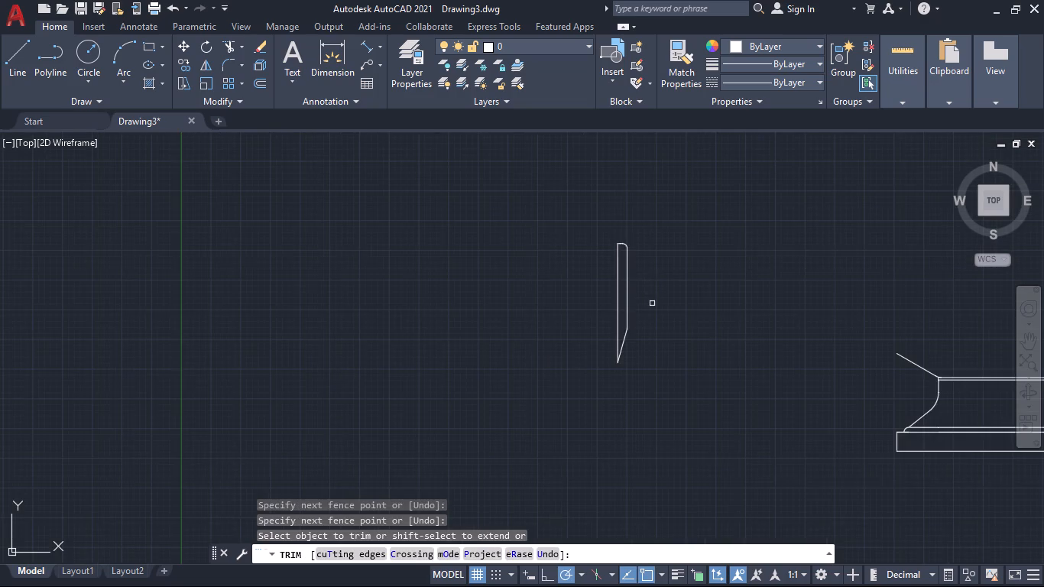
middle_click_drag(653, 306, 608, 251)
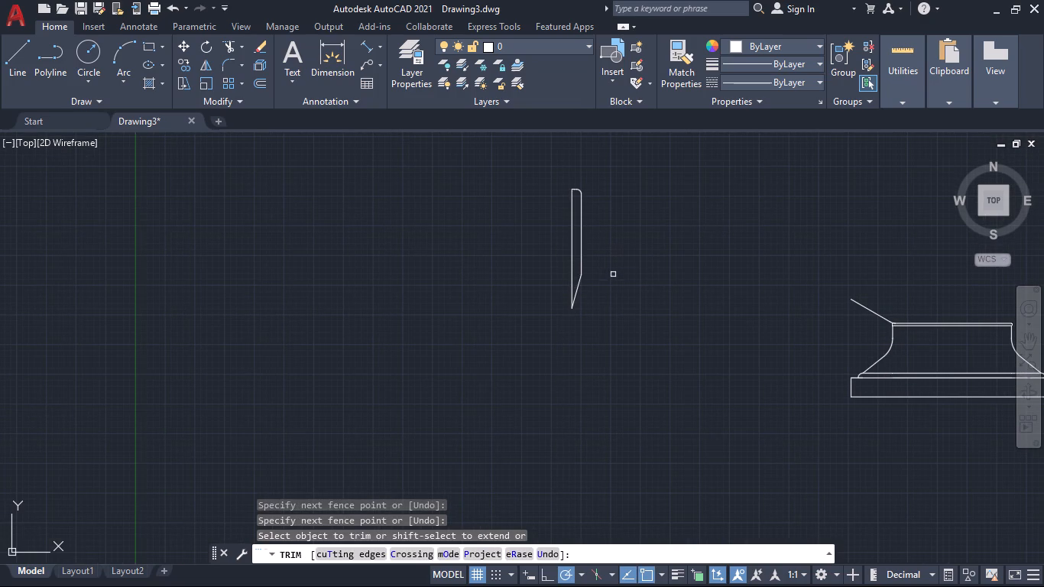
middle_click_drag(613, 316, 551, 346)
key("Escape")
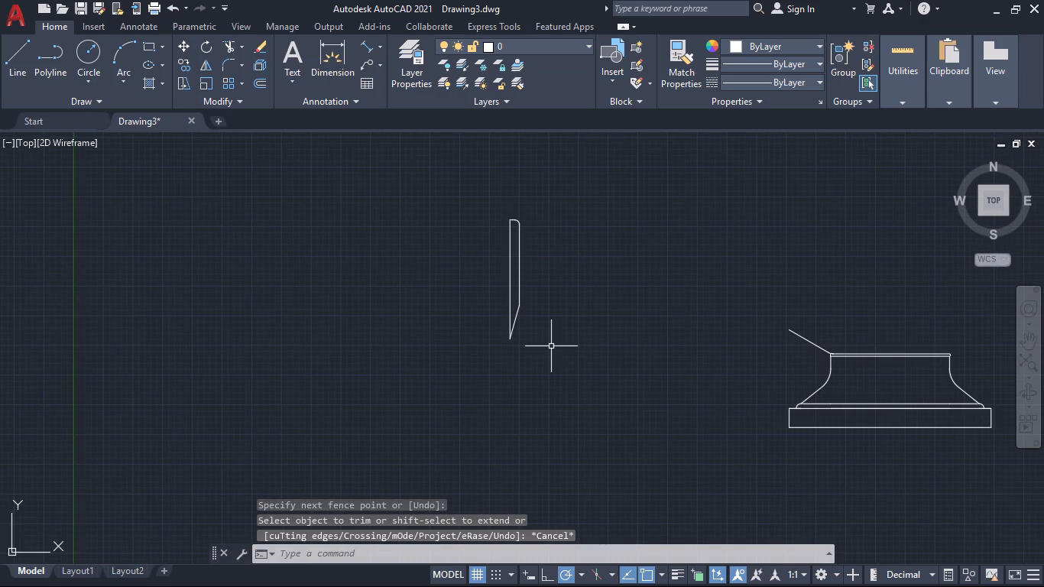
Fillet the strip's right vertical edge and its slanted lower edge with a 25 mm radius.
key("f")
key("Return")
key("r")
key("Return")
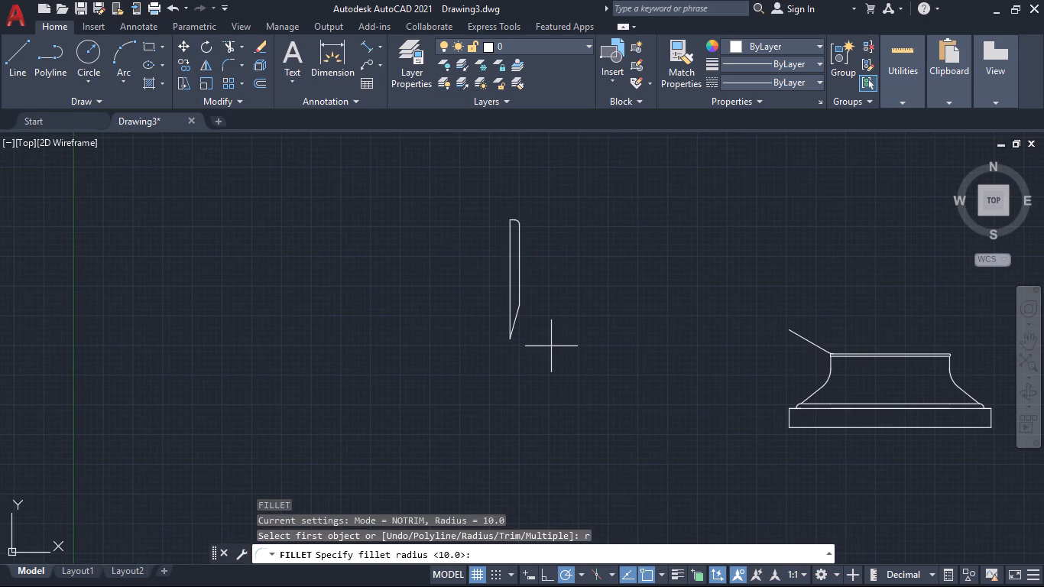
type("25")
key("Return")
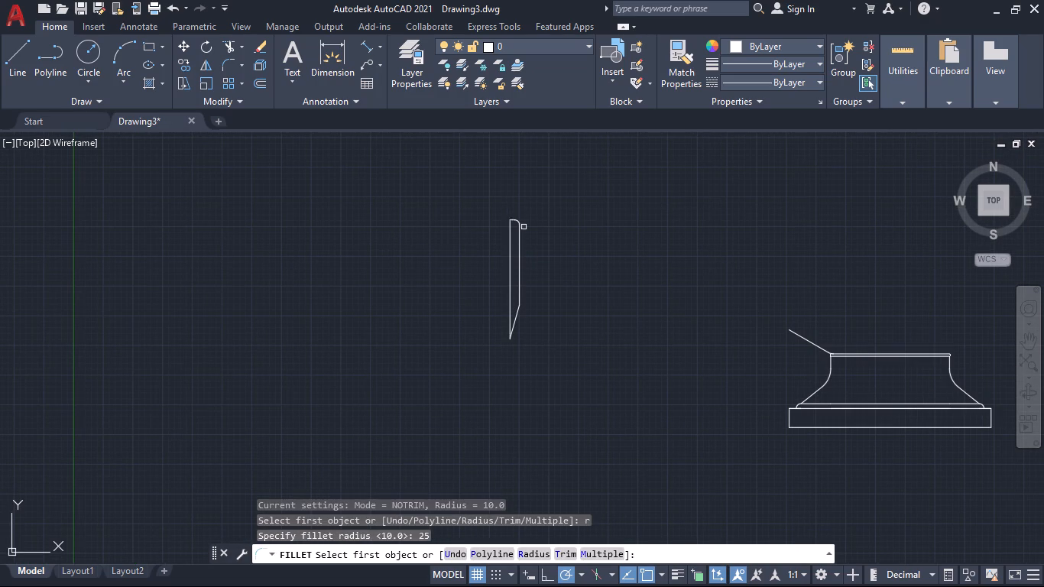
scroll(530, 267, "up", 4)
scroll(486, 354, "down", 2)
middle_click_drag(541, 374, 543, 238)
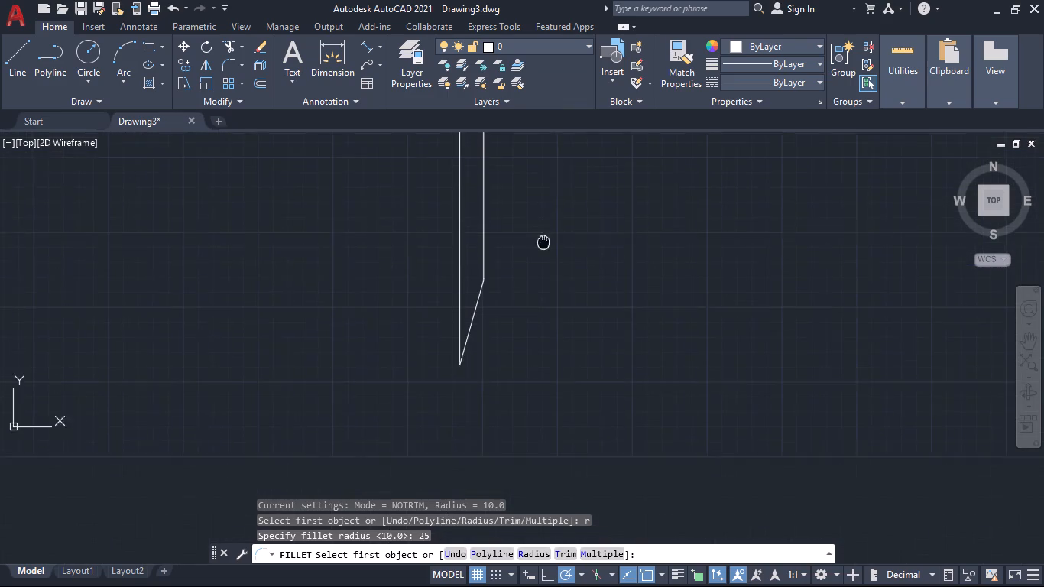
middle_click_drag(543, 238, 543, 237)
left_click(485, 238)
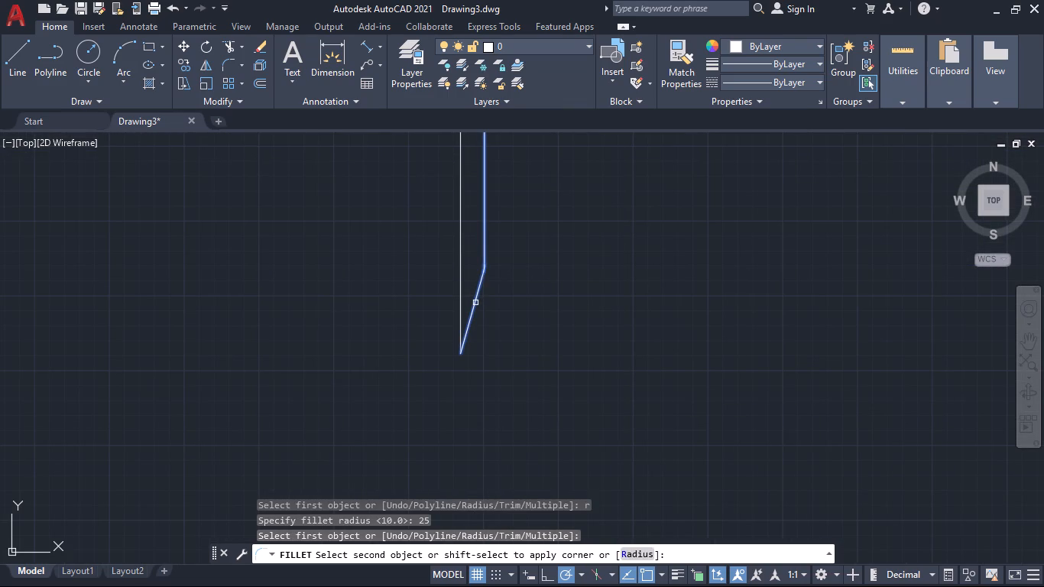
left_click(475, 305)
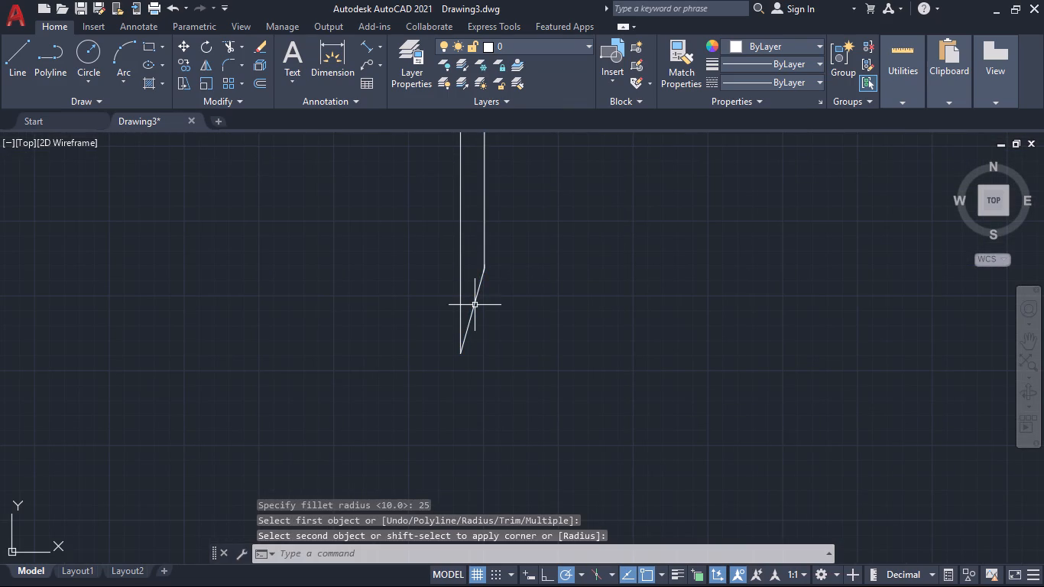
Examine the filleted lower right corner up close and the strip's overall outline beside the urn base.
scroll(478, 274, "up", 4)
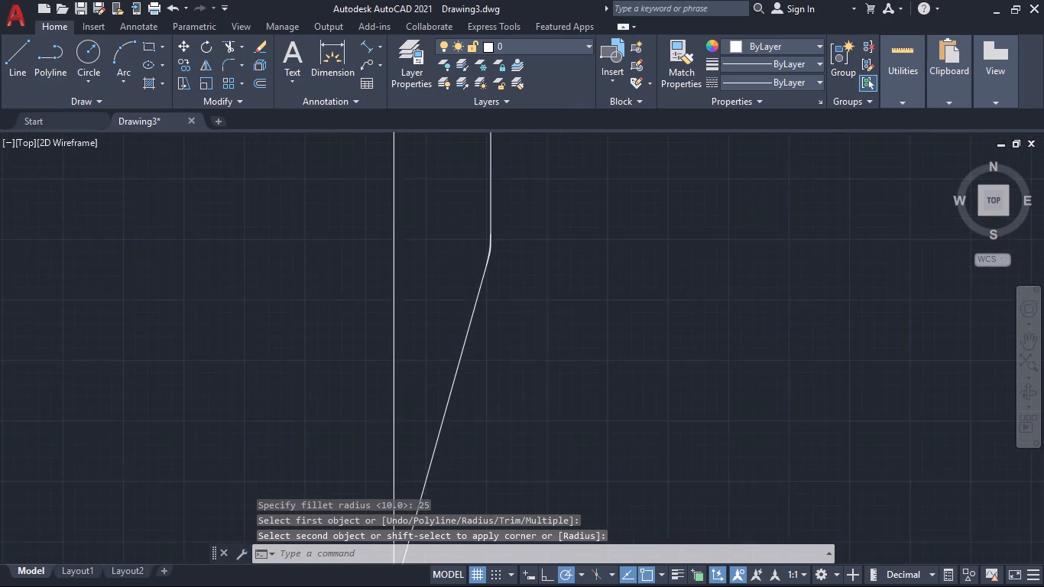
scroll(479, 274, "up", 3)
scroll(540, 257, "down", 4)
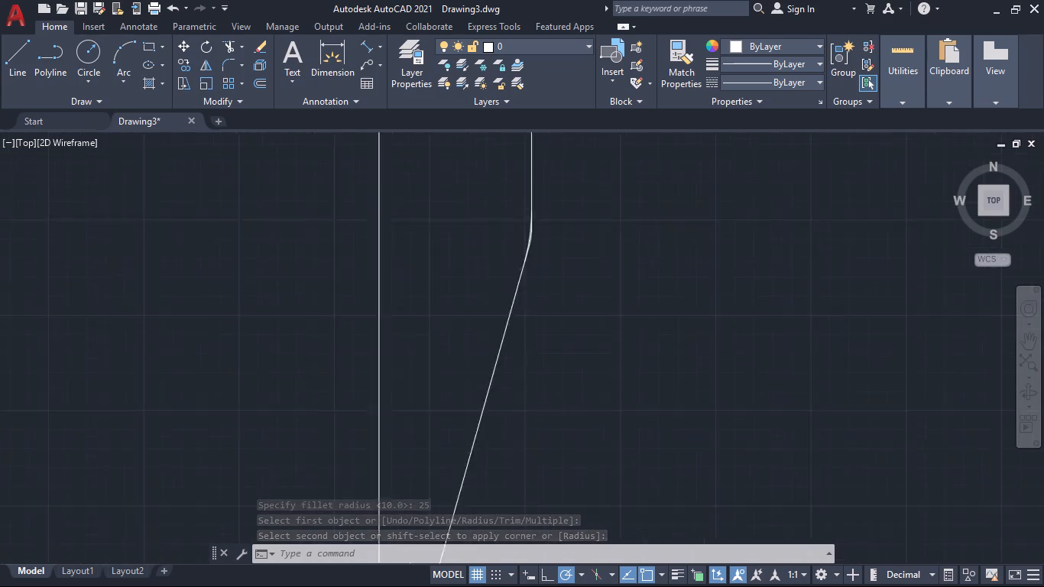
scroll(546, 265, "down", 4)
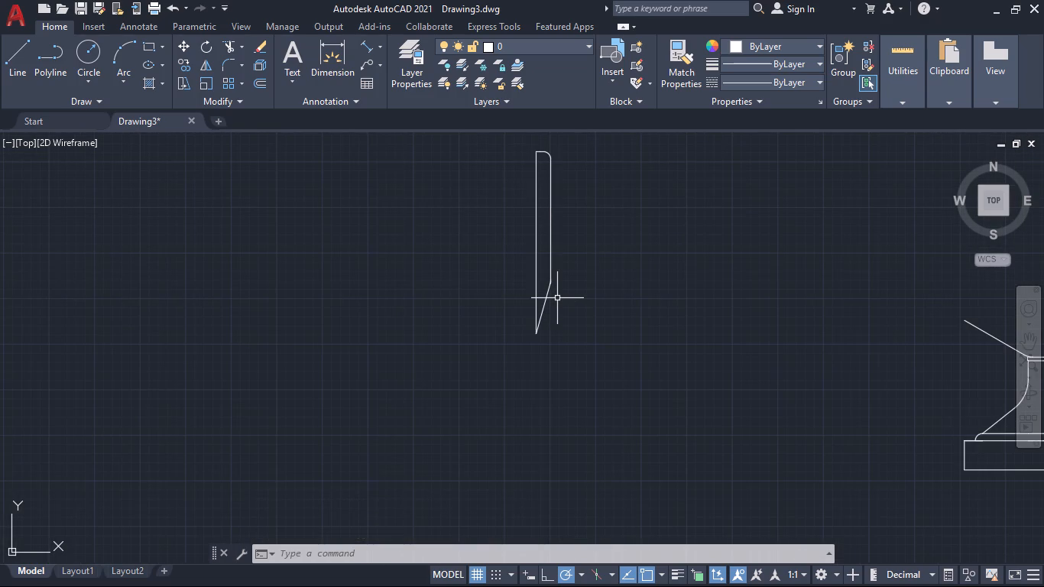
scroll(579, 305, "down", 1)
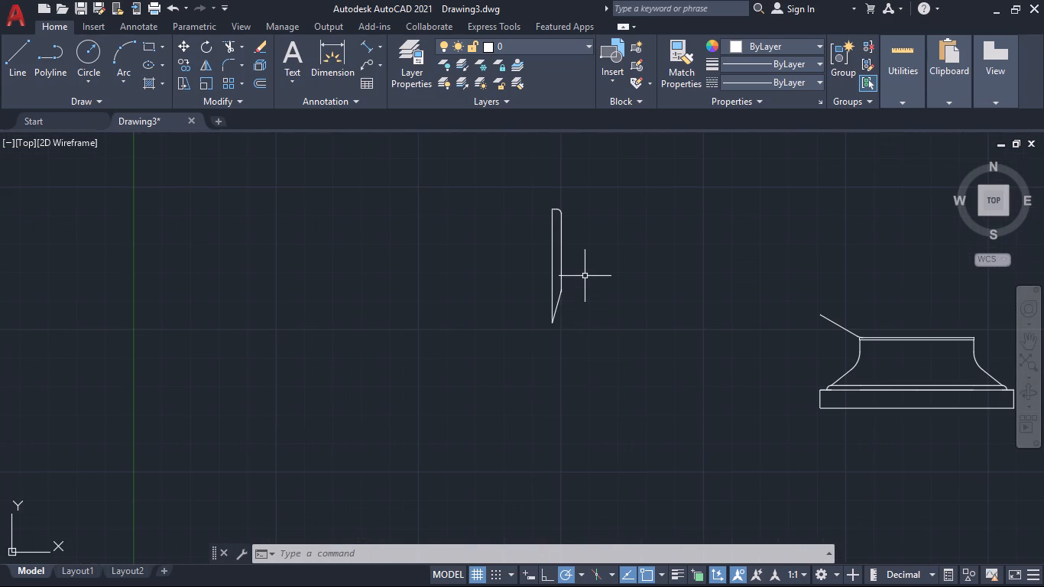
Delete the strip's right vertical edge and the 25 mm fillet arc at its lower end.
scroll(564, 278, "up", 1)
left_click(560, 248)
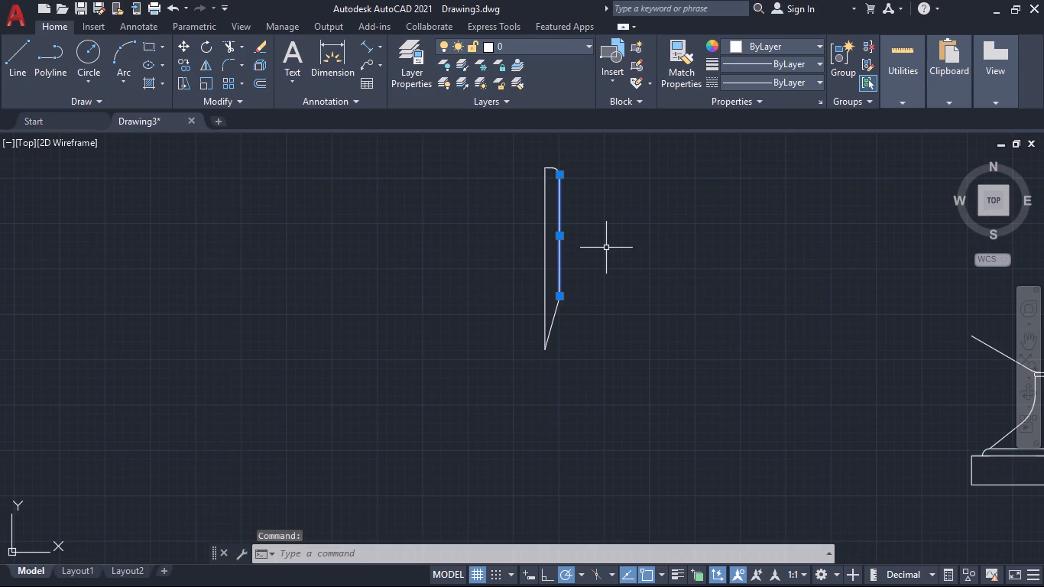
key("Delete")
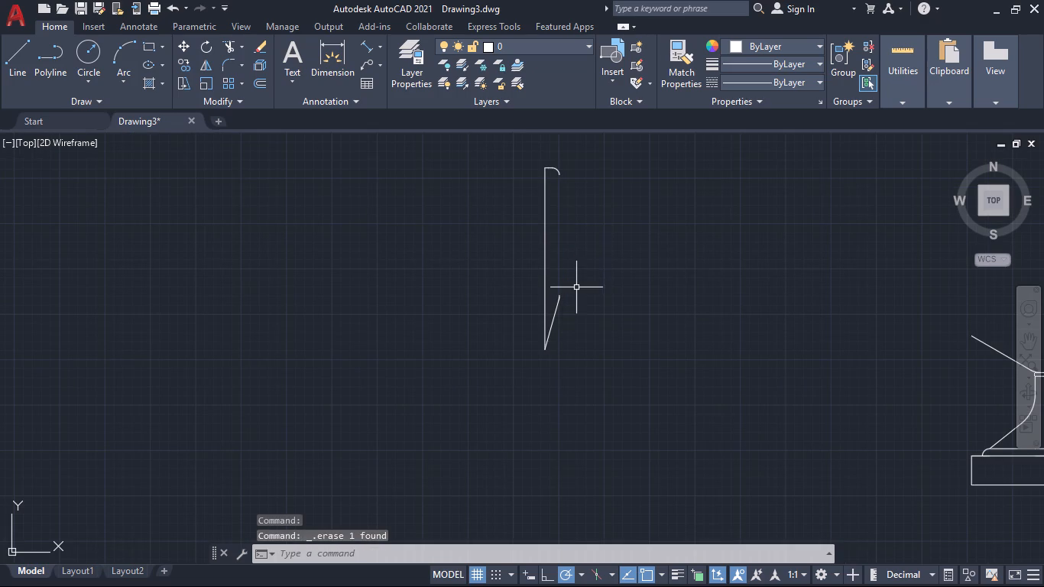
scroll(576, 288, "up", 2)
left_click(533, 303)
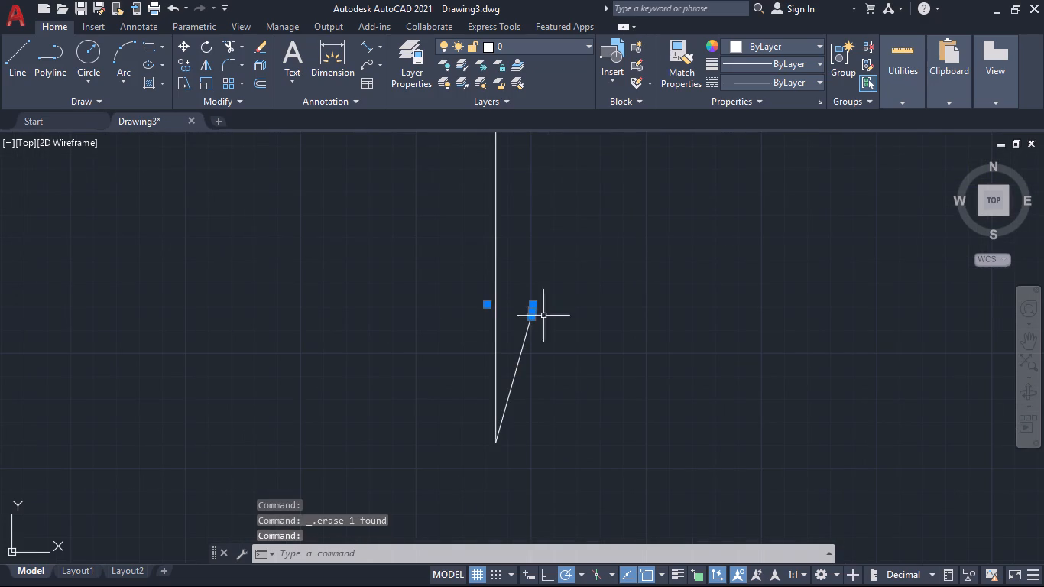
key("Delete")
With 5° polar tracking, draw a 275° line from the top arc's end to the slanted edge's extension, then down to that edge's upper end.
scroll(570, 323, "down", 2)
middle_click_drag(562, 272, 562, 271)
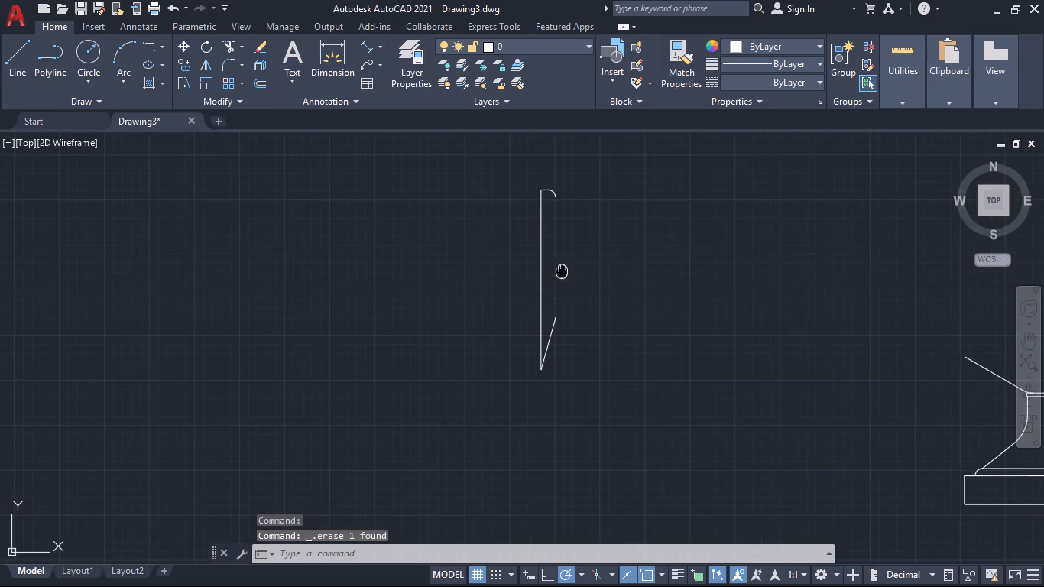
middle_click_drag(562, 271, 565, 339)
left_click(25, 61)
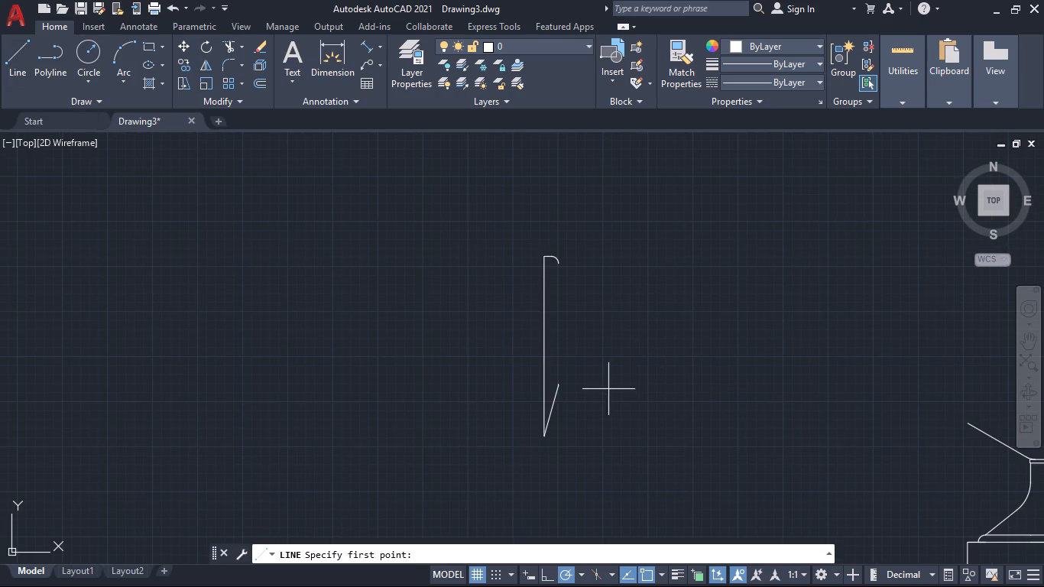
left_click(558, 267)
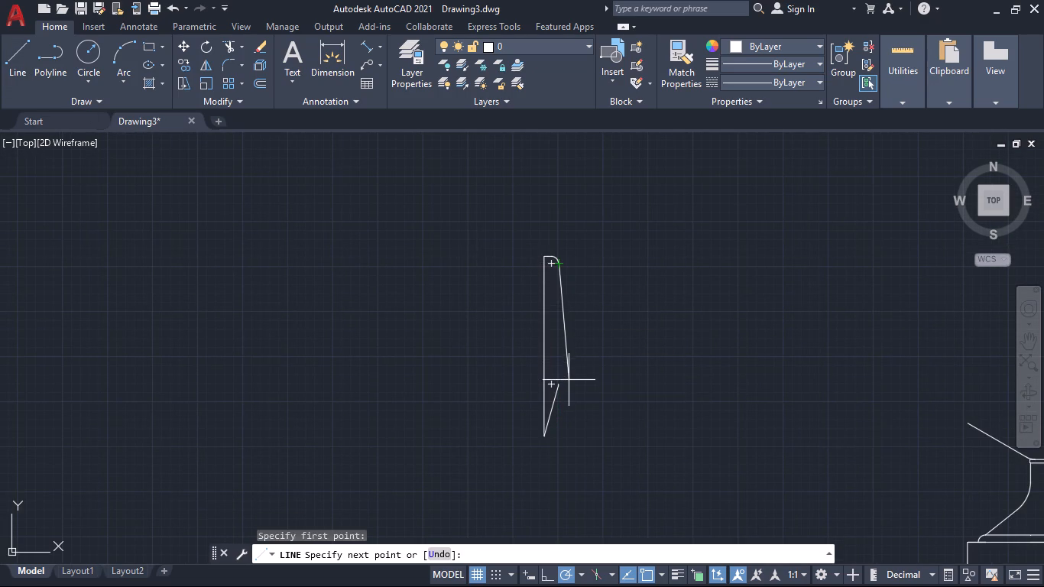
left_click(584, 572)
left_click(611, 475)
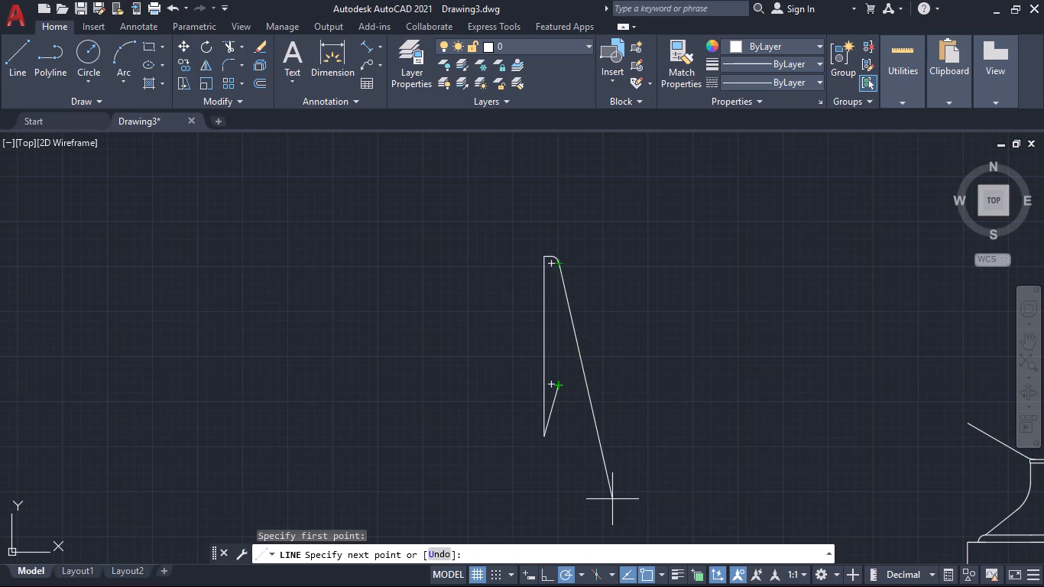
middle_click_drag(615, 498, 623, 375)
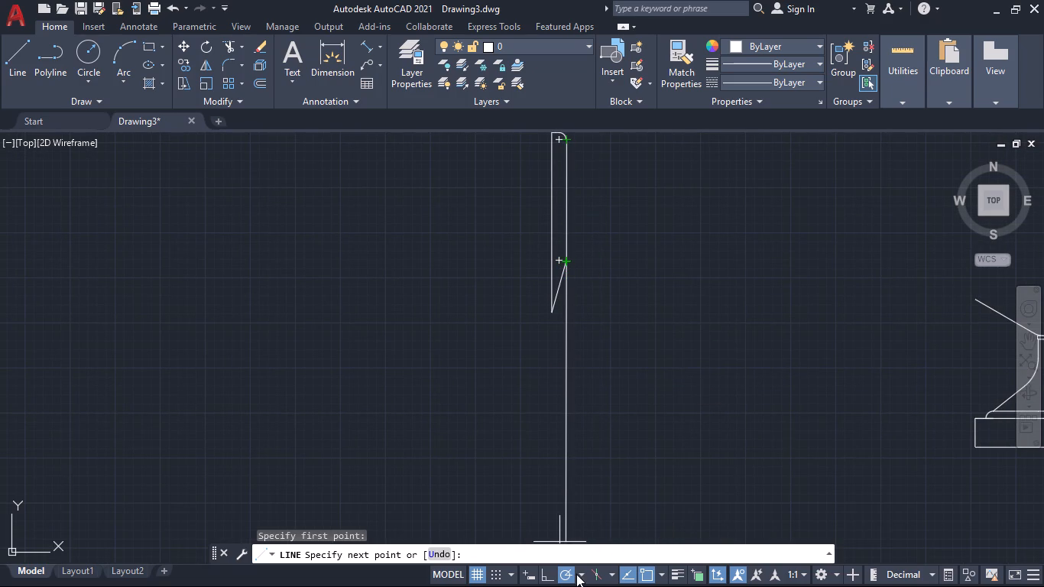
left_click(582, 572)
left_click(590, 495)
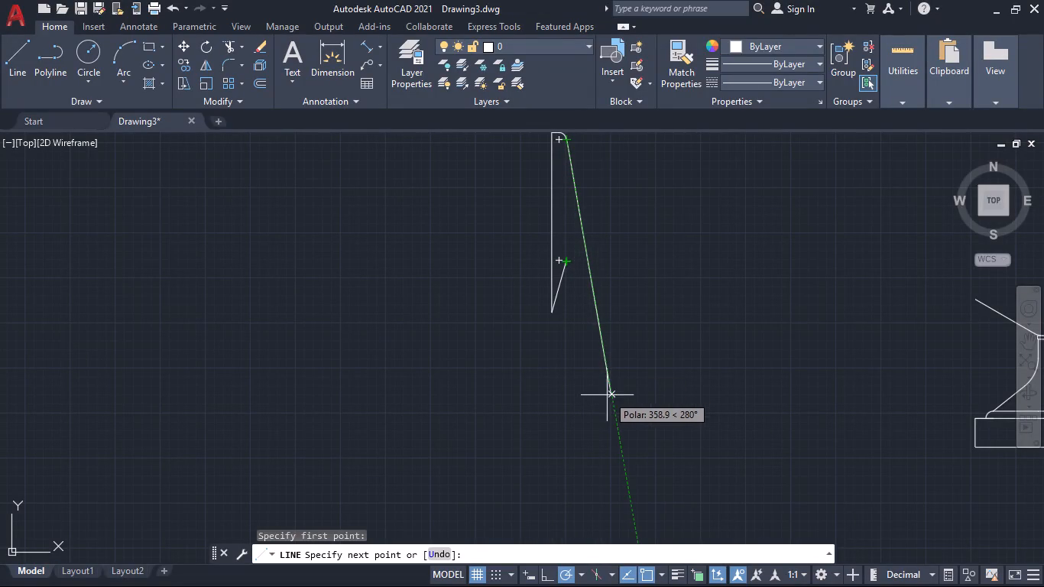
left_click(582, 570)
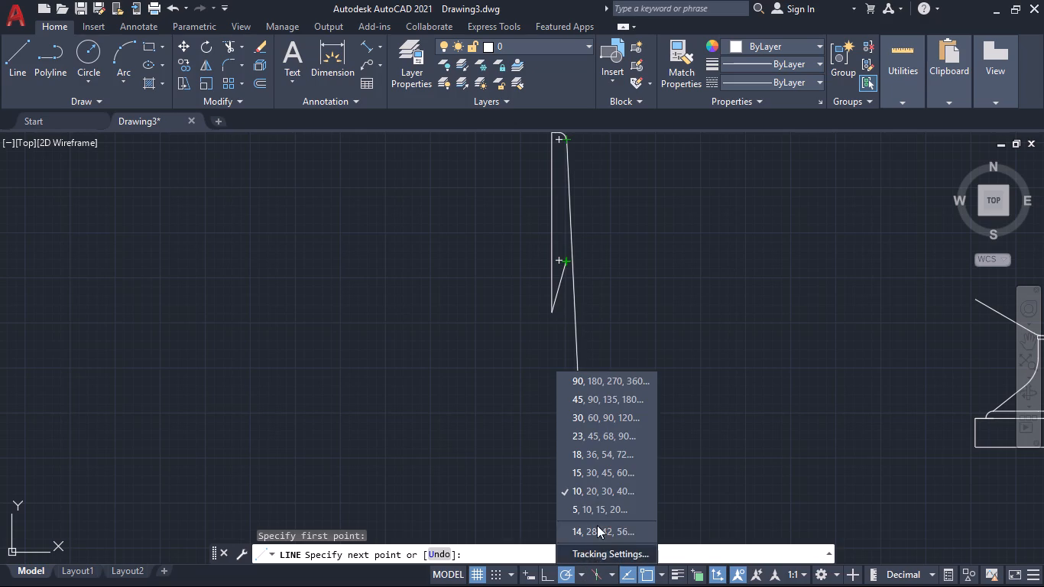
left_click(598, 506)
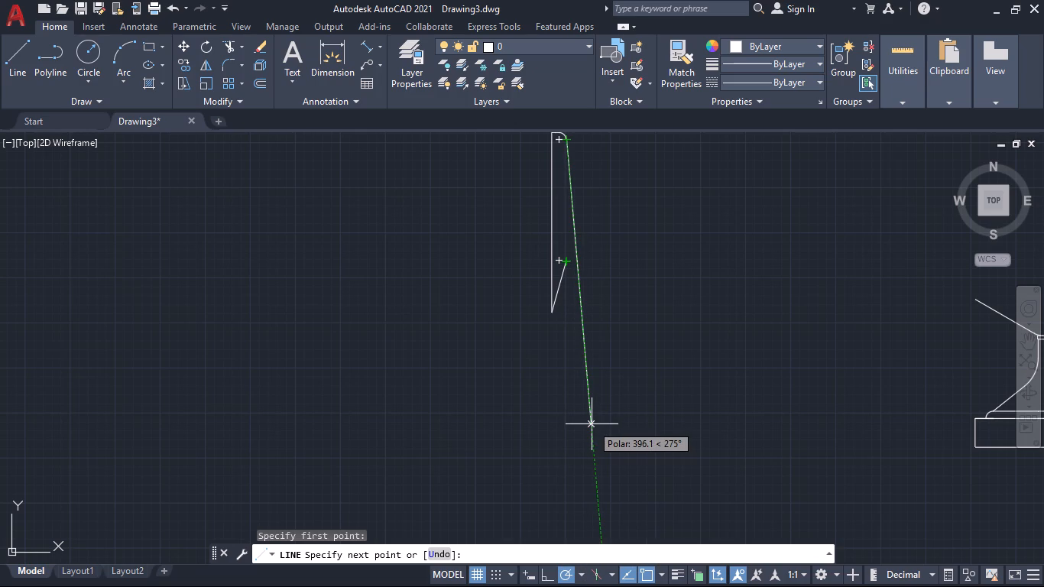
left_click(573, 234)
left_click(568, 259)
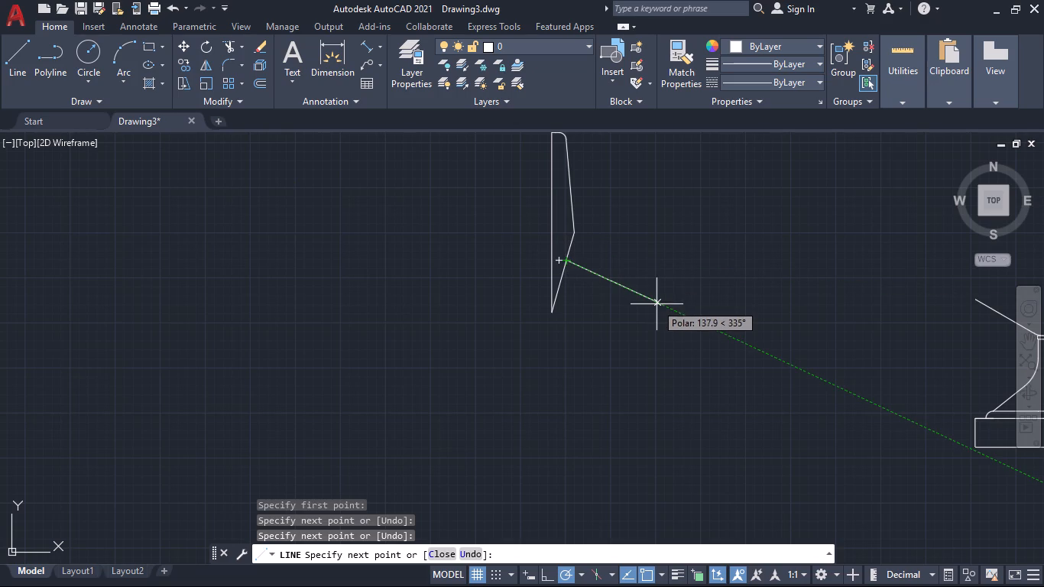
key("Escape")
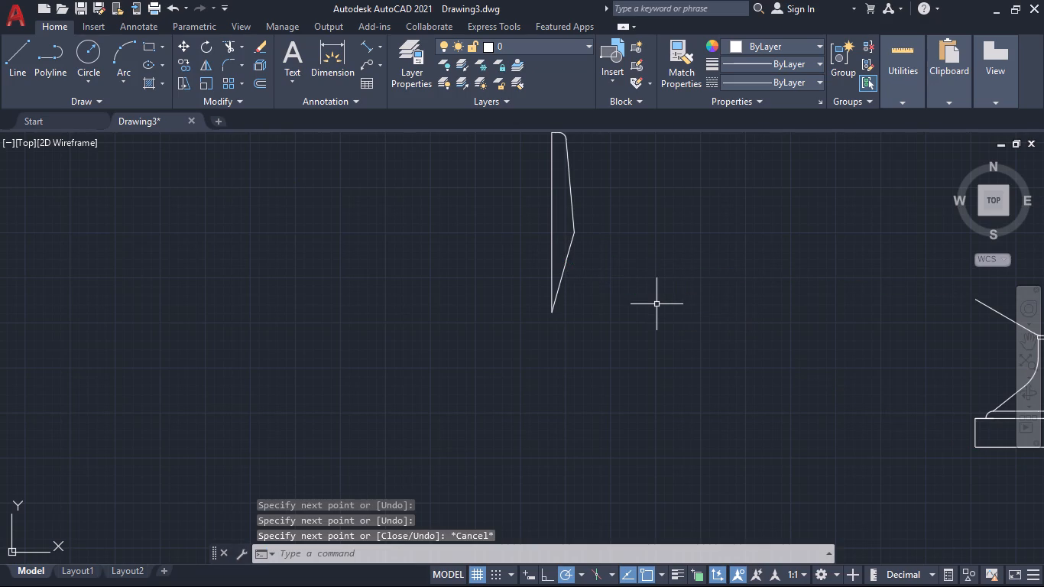
Fillet the corner between the strip's new outward-sloping right edge and its slanted lower edge with a 25 mm radius.
key("f")
key("Return")
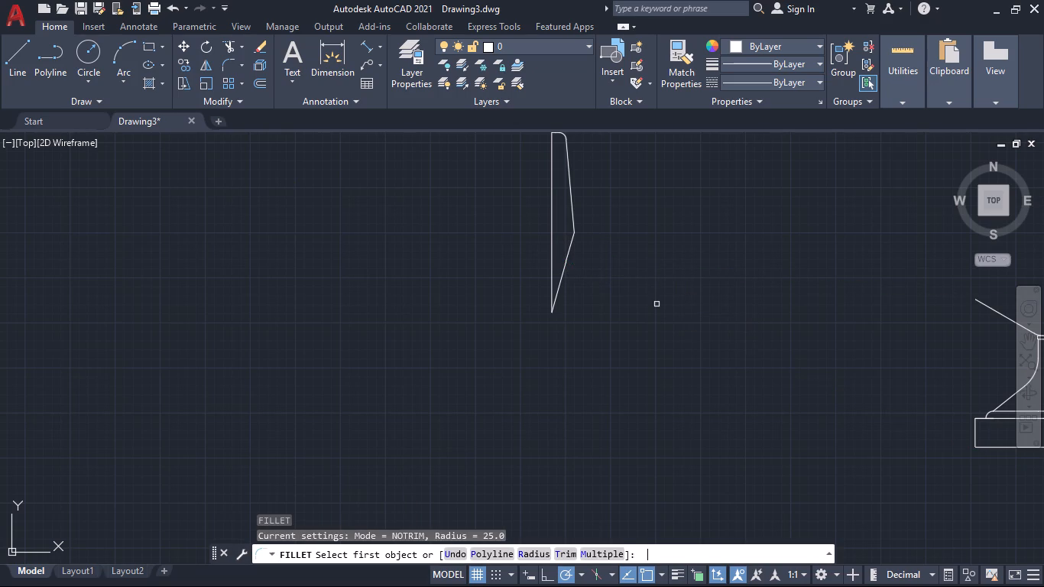
key("r")
key("Return")
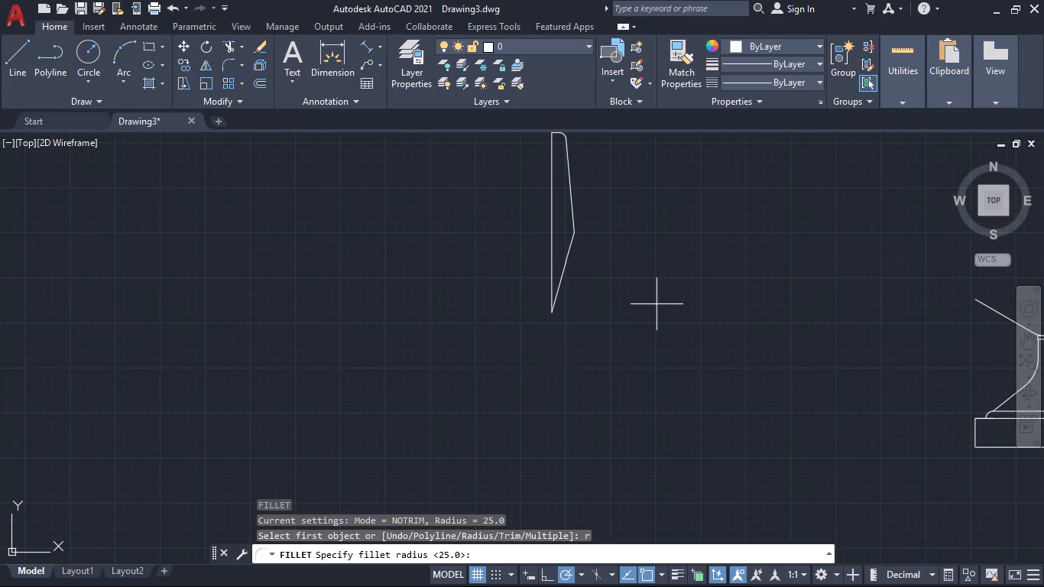
type("25")
key("Return")
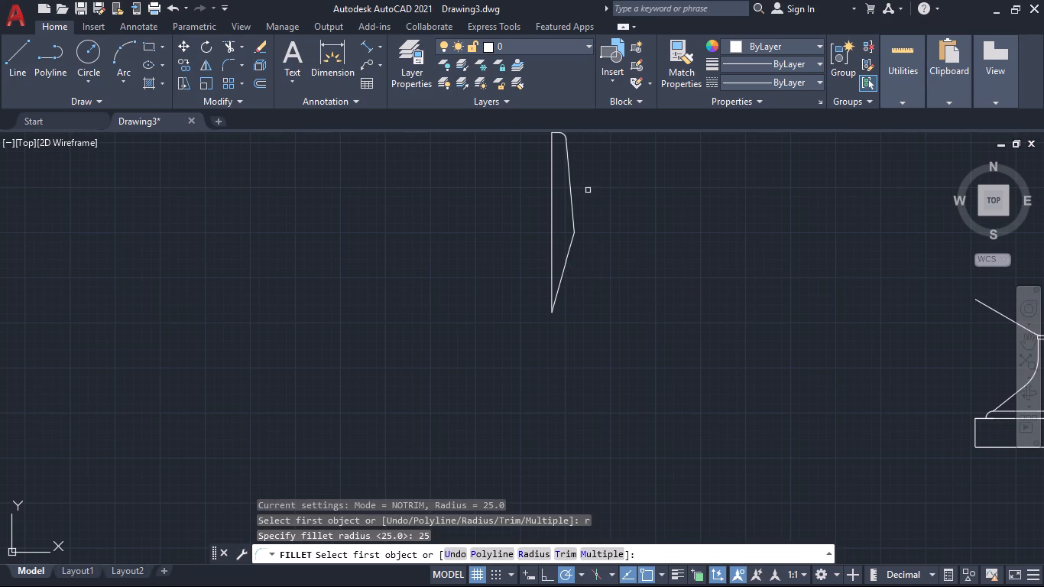
left_click(572, 207)
left_click(568, 254)
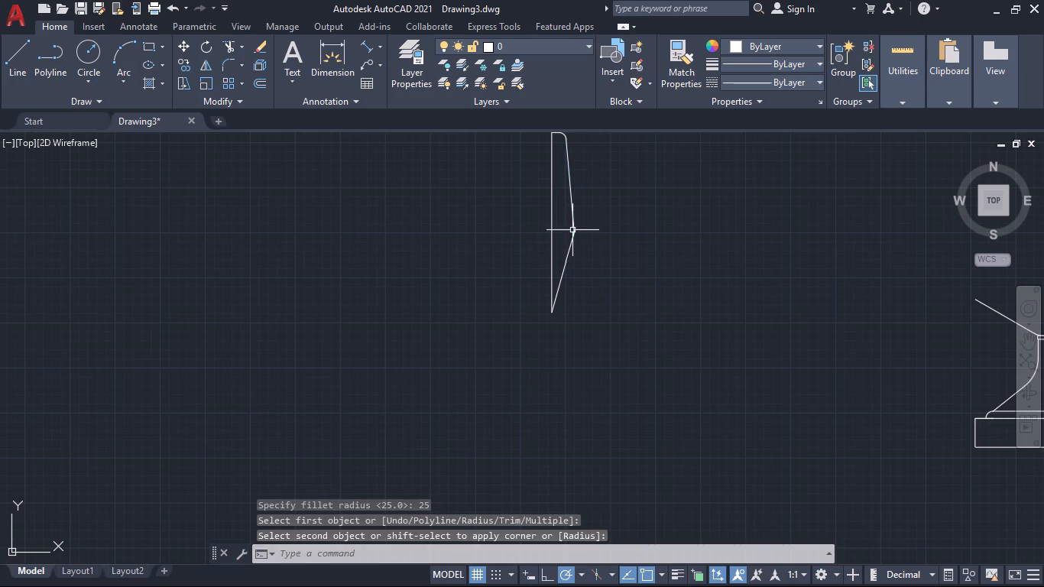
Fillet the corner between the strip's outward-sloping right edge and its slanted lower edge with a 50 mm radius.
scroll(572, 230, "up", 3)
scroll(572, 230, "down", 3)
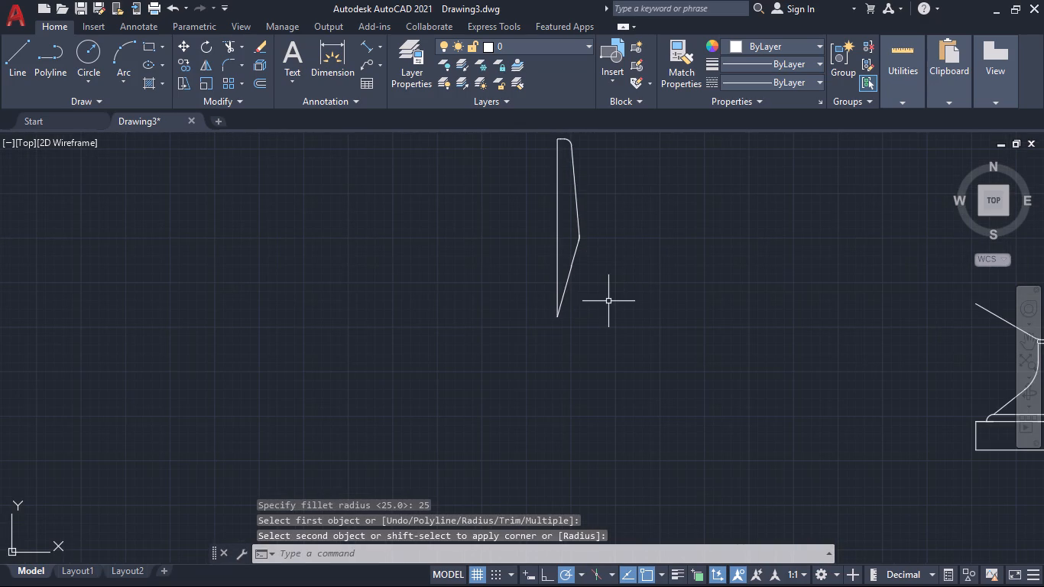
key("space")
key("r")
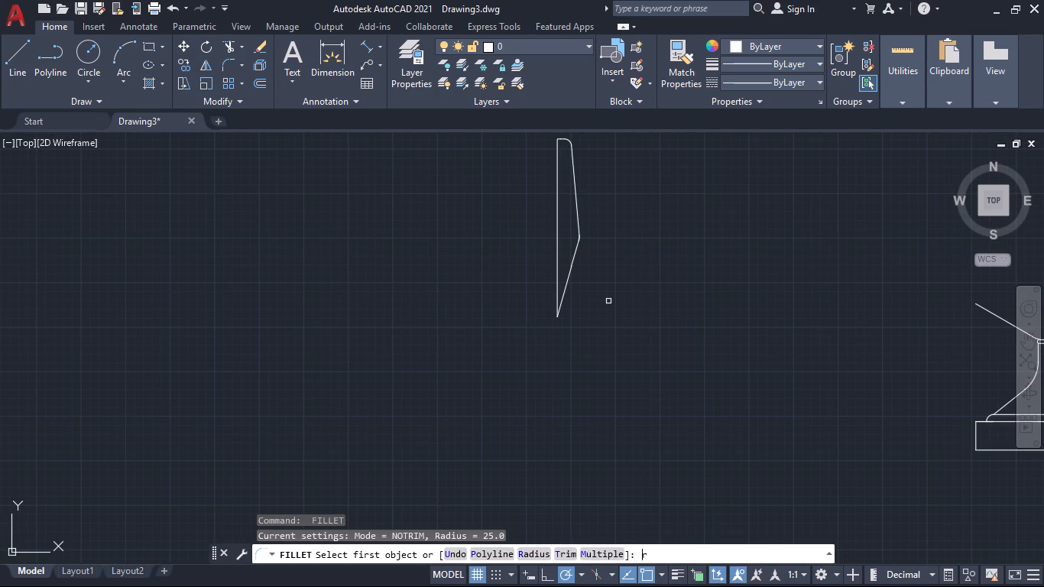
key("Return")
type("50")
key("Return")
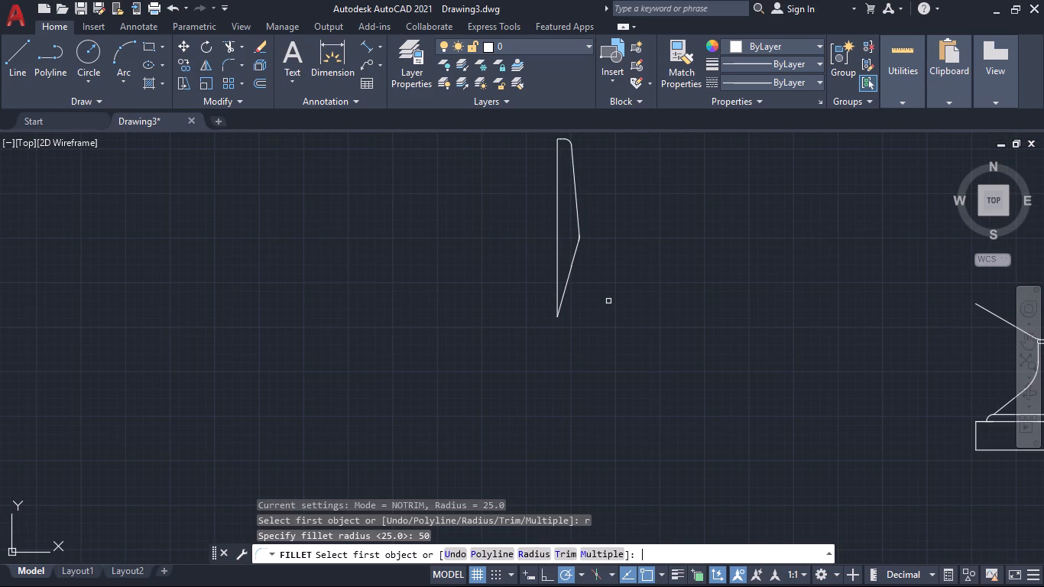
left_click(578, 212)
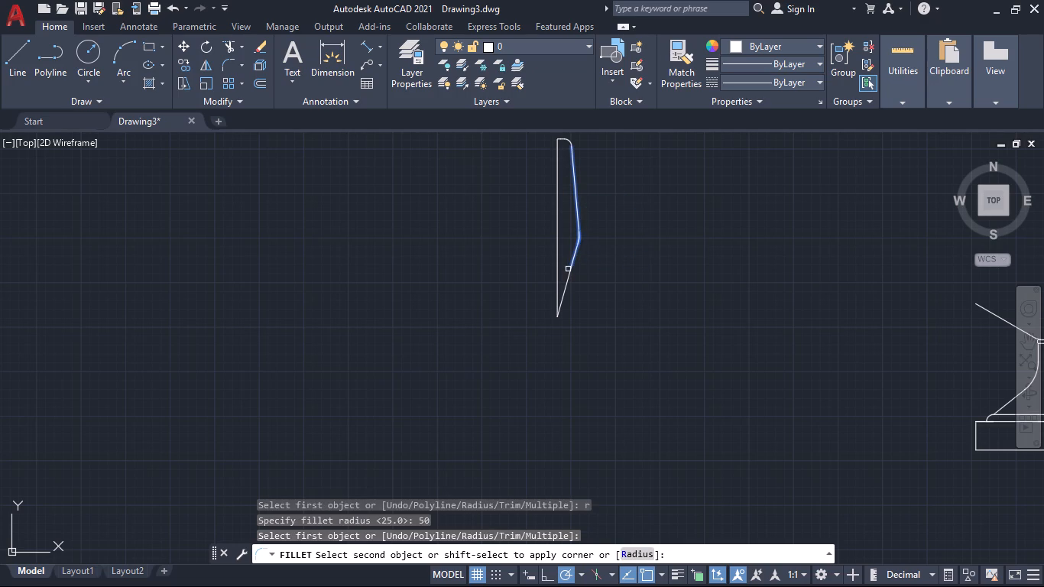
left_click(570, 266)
Delete the lower segment of the strip's slanted edge, running from the small kink down to the bottom tip.
scroll(583, 261, "up", 1)
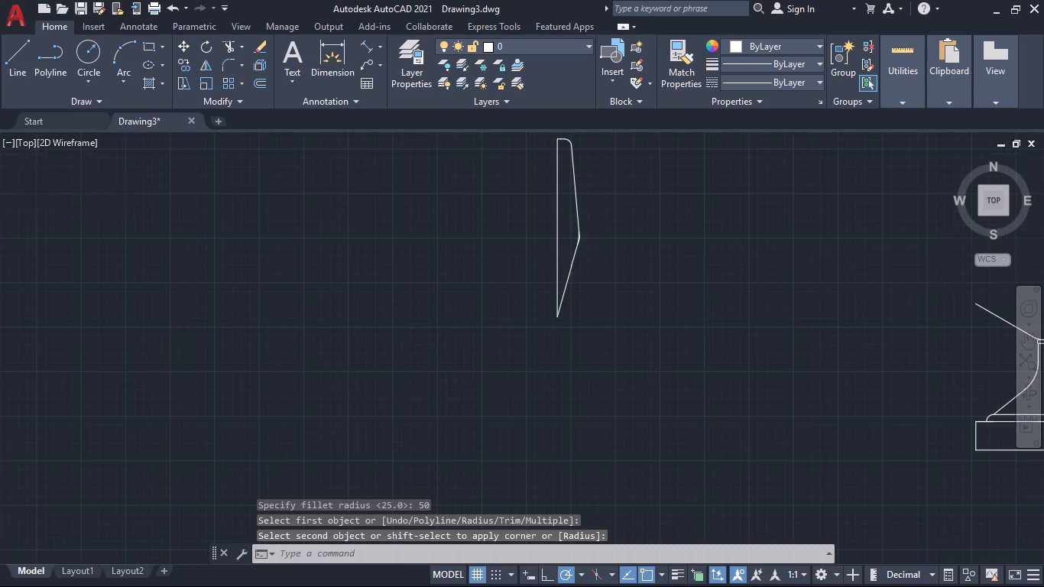
scroll(583, 261, "up", 3)
middle_click_drag(597, 240, 603, 300)
middle_click_drag(566, 371, 572, 349)
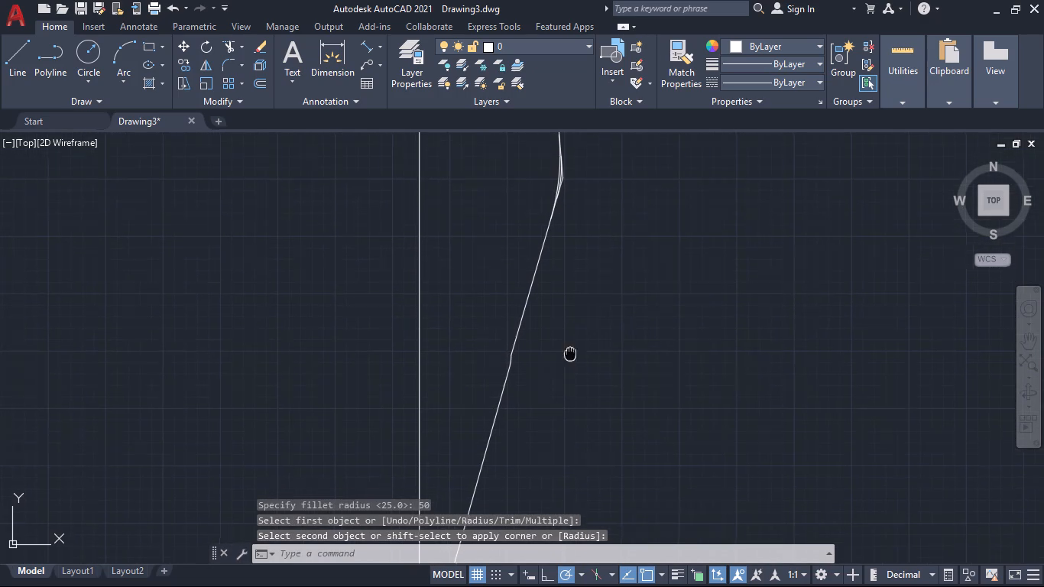
middle_click_drag(572, 349, 583, 316)
scroll(520, 384, "down", 1)
middle_click_drag(542, 401, 631, 317)
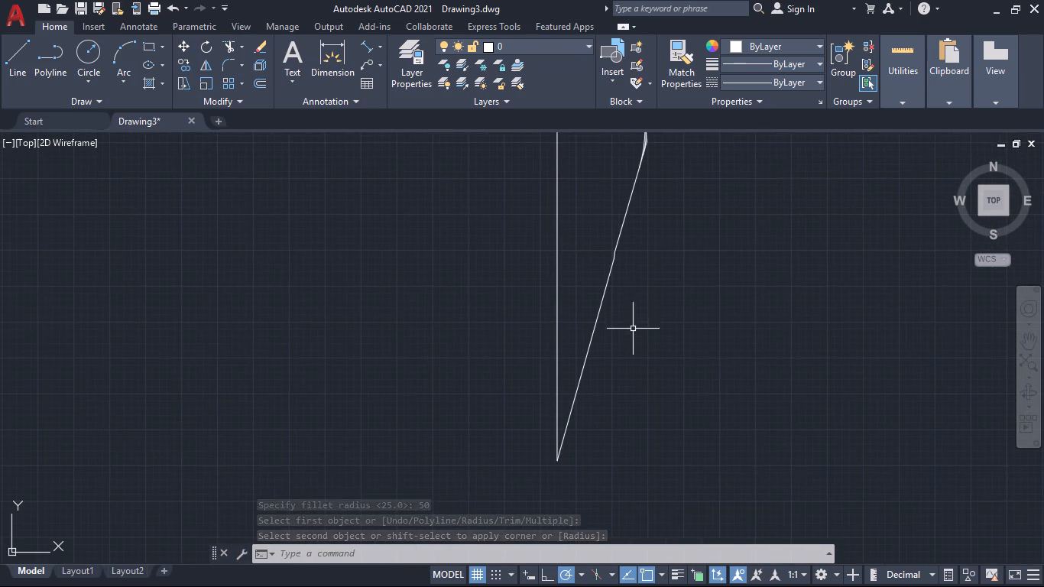
scroll(636, 335, "down", 1)
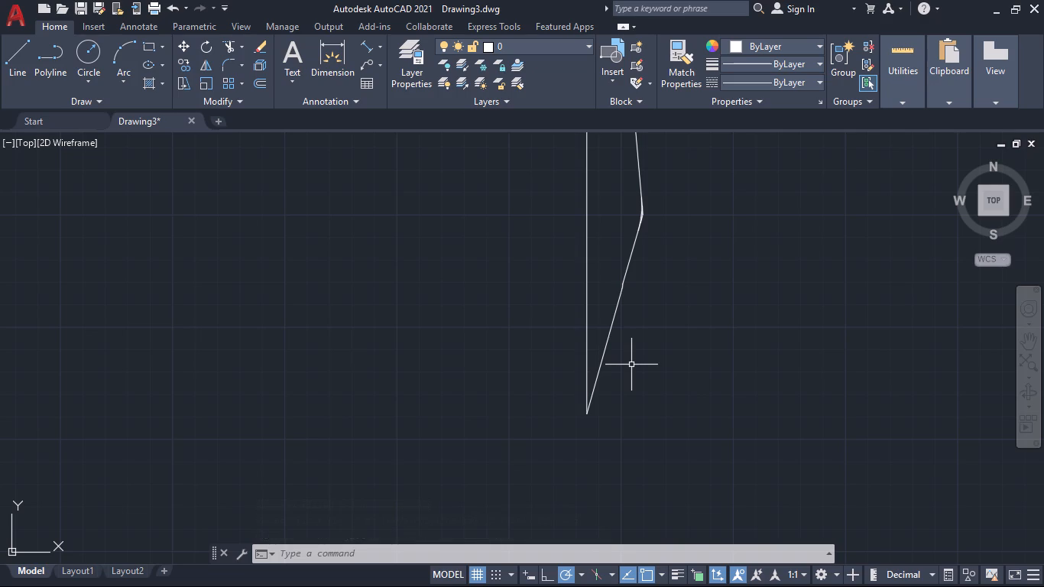
left_click(605, 349)
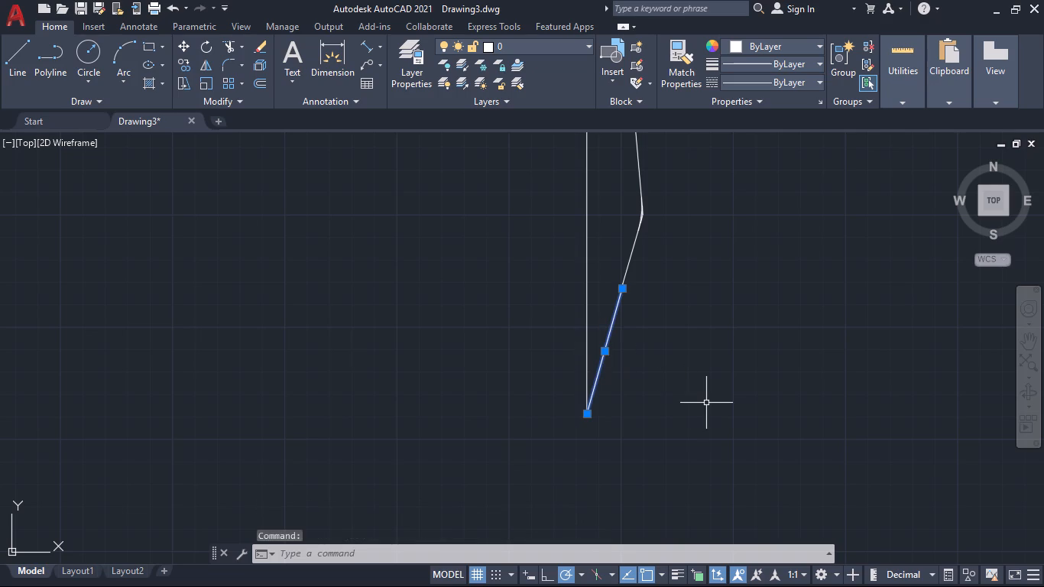
key("Delete")
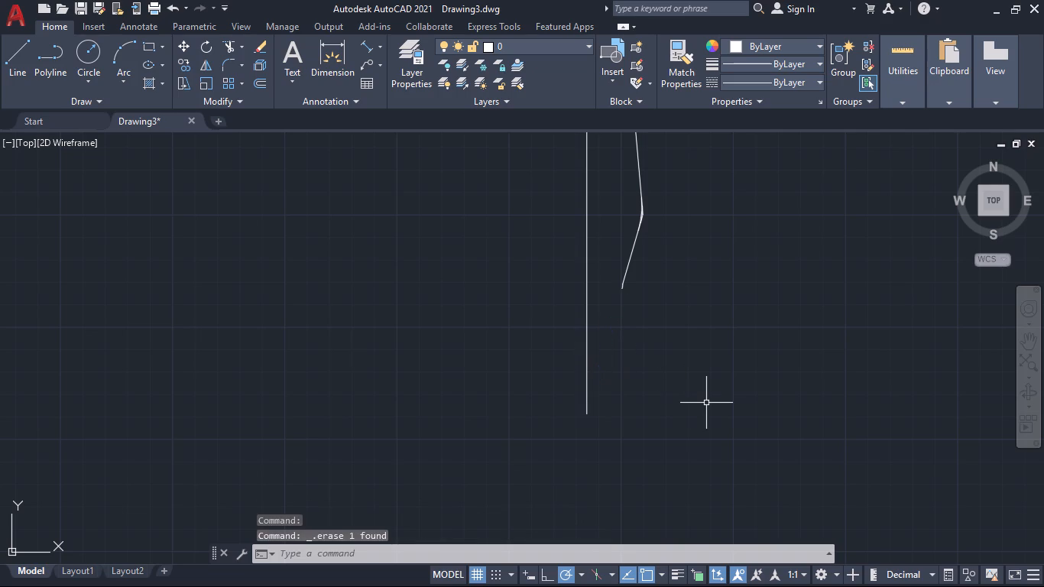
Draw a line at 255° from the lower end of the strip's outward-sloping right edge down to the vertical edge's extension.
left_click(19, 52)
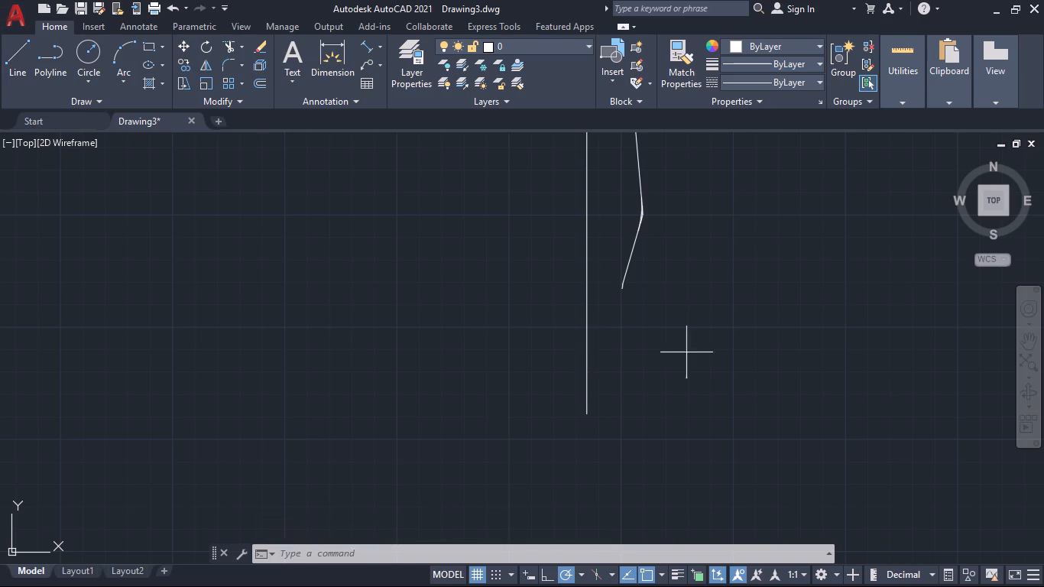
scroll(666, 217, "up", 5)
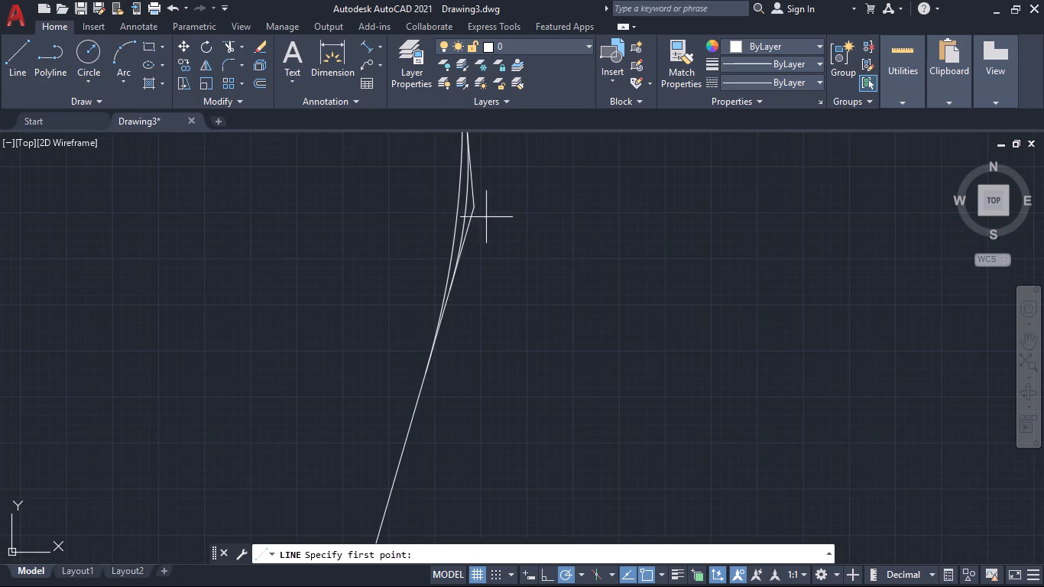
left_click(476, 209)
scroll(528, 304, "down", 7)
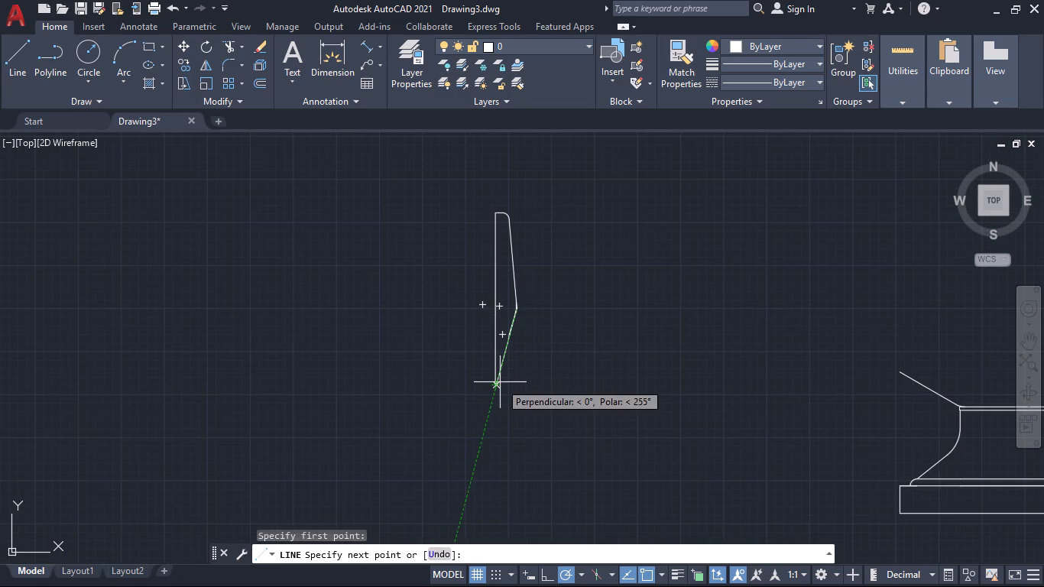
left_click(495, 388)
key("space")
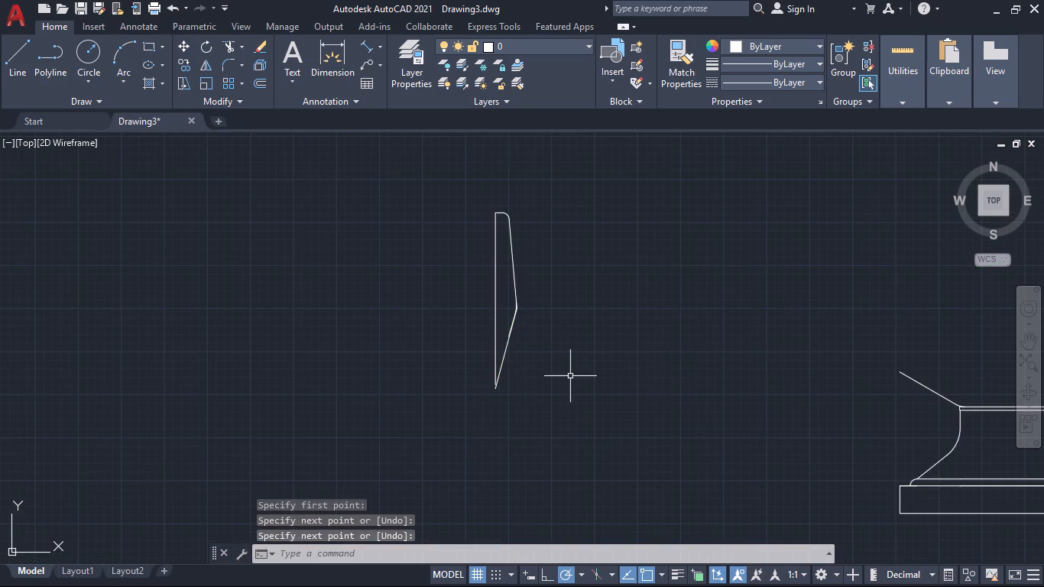
Delete the new 255° line, the fillet arcs at the right corner and the leftover slanted segments below it.
scroll(461, 395, "up", 4)
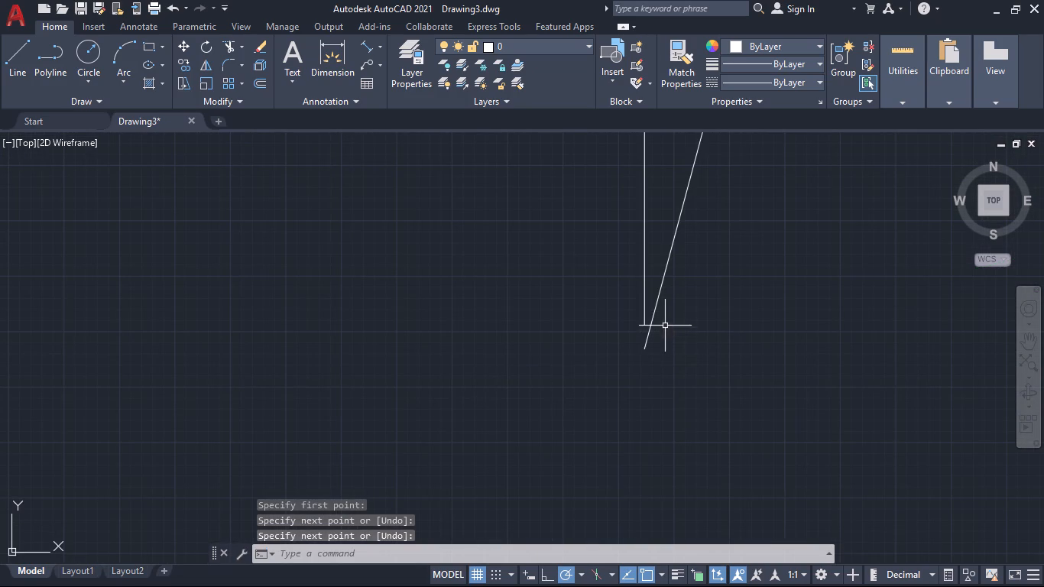
left_click(657, 308)
scroll(757, 302, "down", 3)
middle_click_drag(807, 261, 744, 385)
scroll(704, 283, "up", 2)
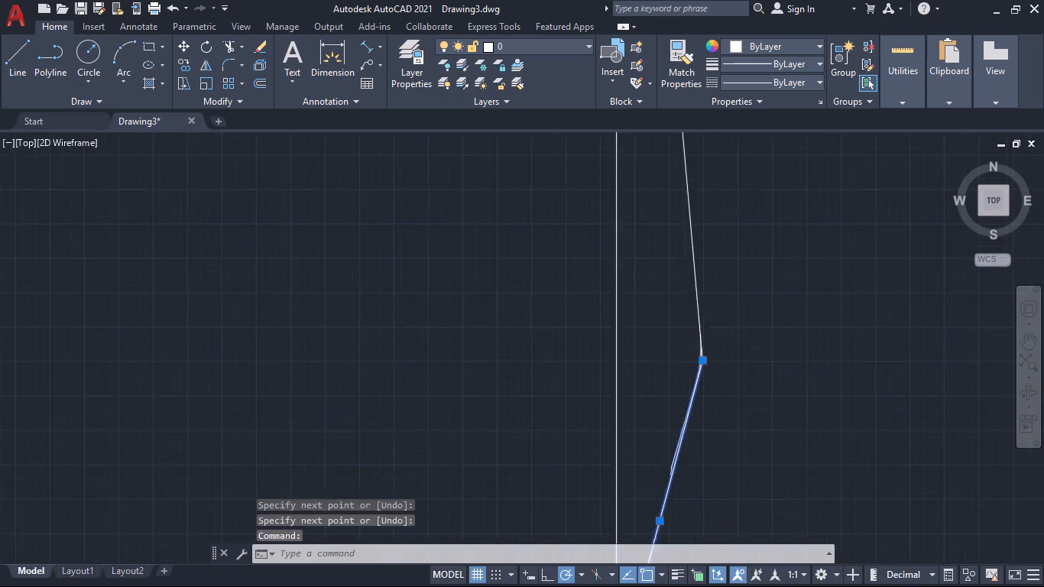
scroll(704, 283, "up", 2)
middle_click_drag(734, 345, 703, 143)
scroll(651, 300, "up", 1)
left_click(738, 312)
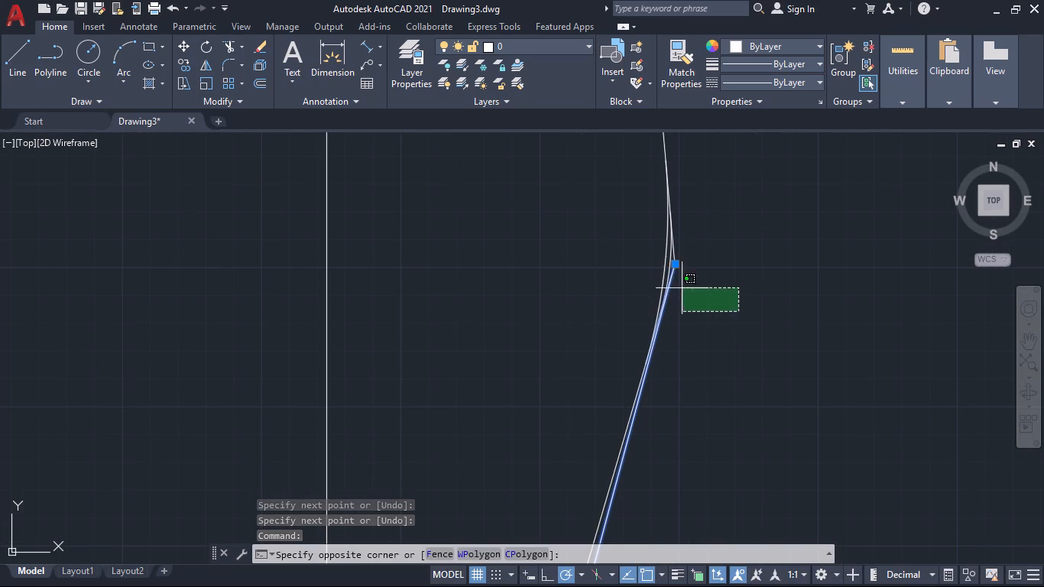
left_click(636, 271)
scroll(773, 323, "down", 6)
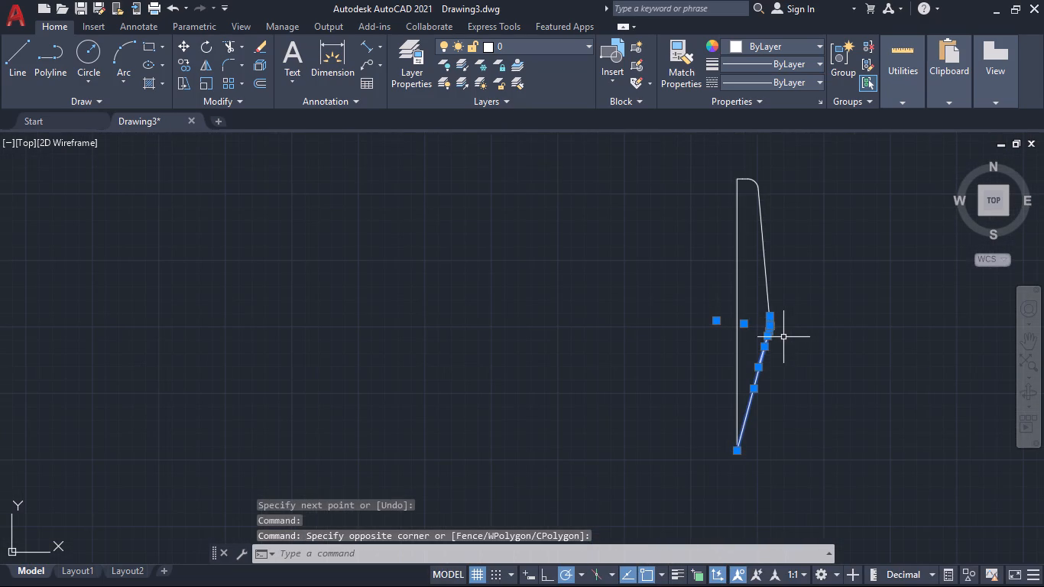
key("Delete")
left_click(764, 380)
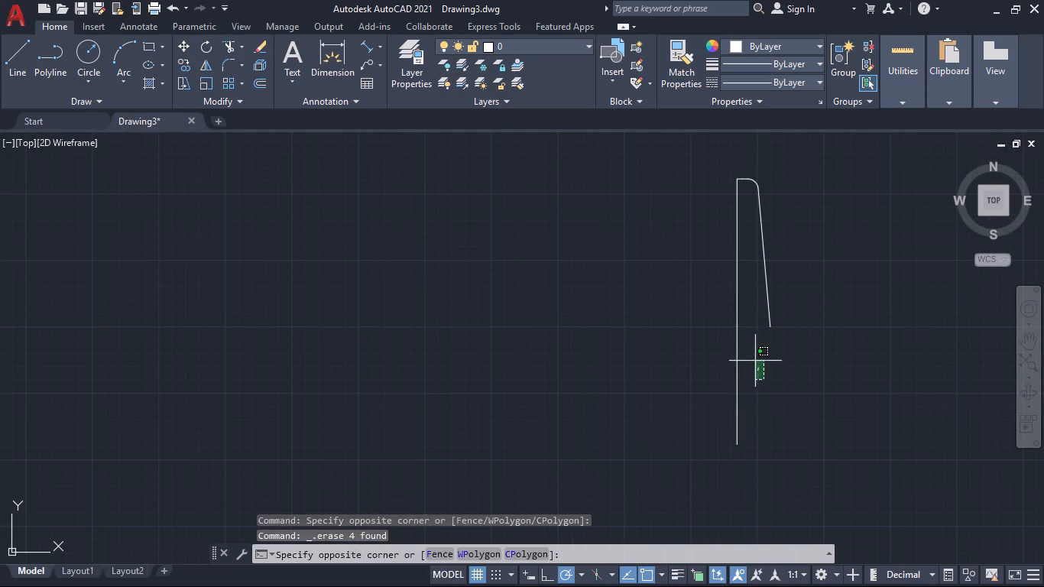
left_click(754, 358)
key("Delete")
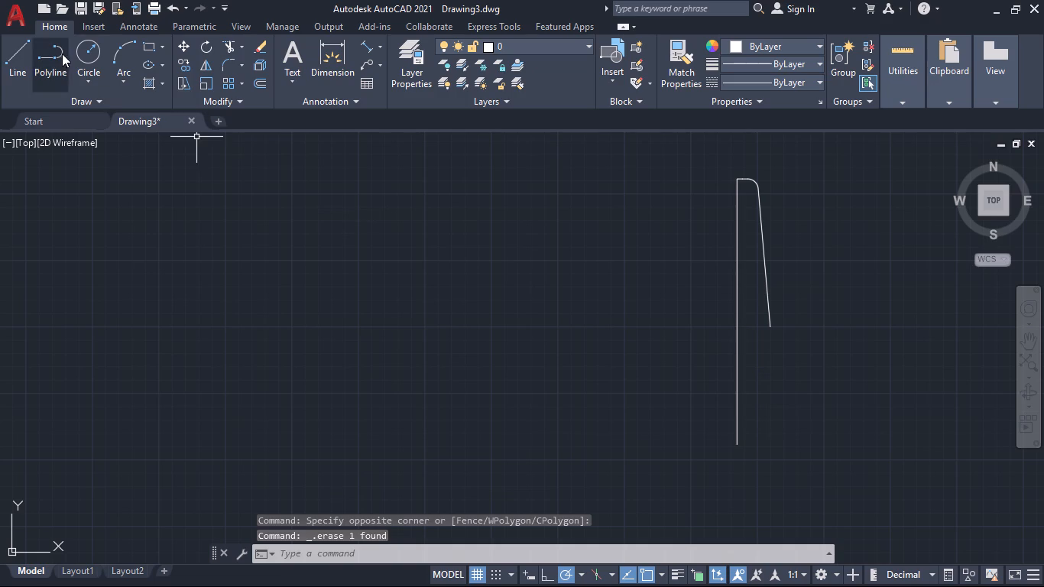
Draw a single line from the lower end of the strip's outward-sloping right edge to the bottom end of its vertical edge.
left_click(19, 49)
left_click(772, 329)
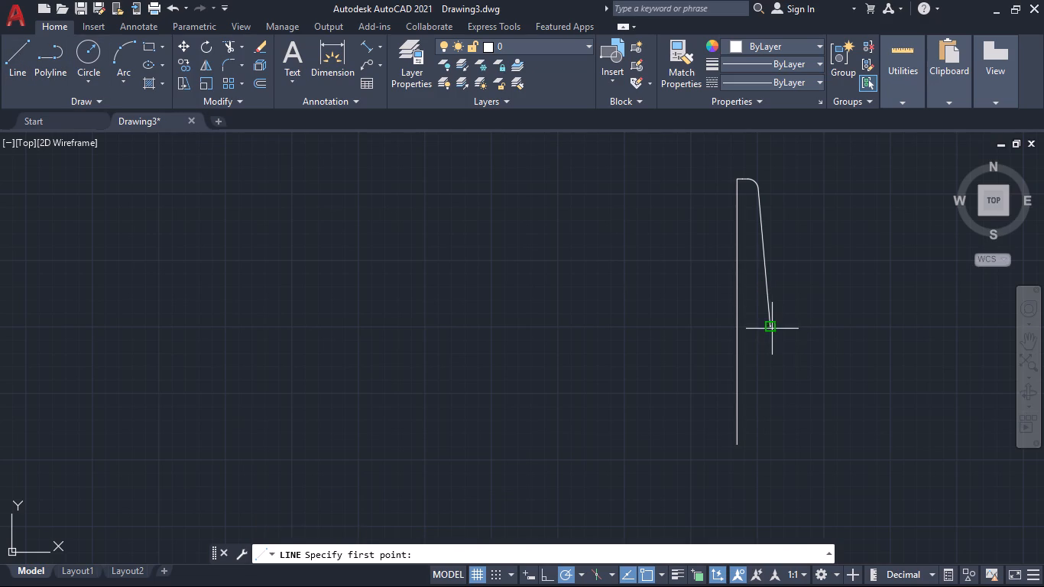
left_click(736, 442)
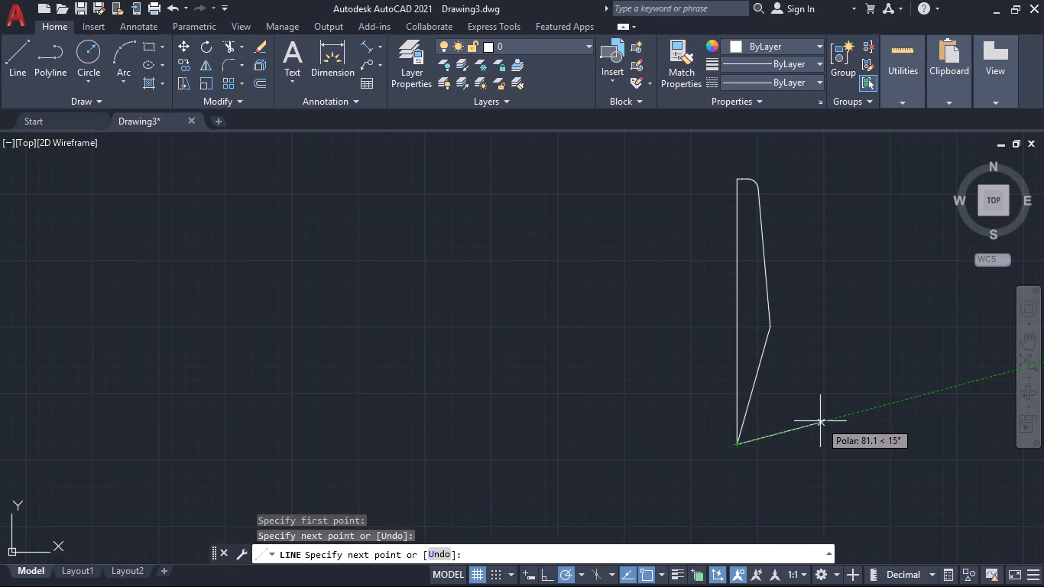
key("space")
Fillet the corner between the strip's outward-sloping right edge and the new slanted lower edge with a 100 mm radius.
scroll(763, 473, "up", 3)
scroll(805, 288, "up", 1)
middle_click_drag(805, 287, 756, 426)
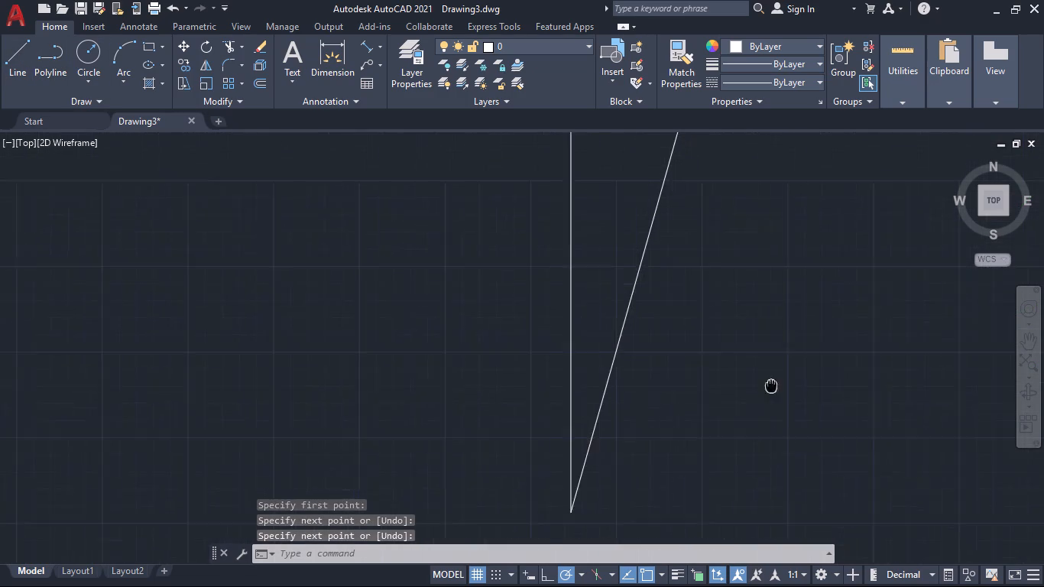
middle_click_drag(756, 426, 756, 436)
scroll(756, 436, "down", 2)
middle_click_drag(789, 333, 785, 417)
scroll(766, 386, "down", 2)
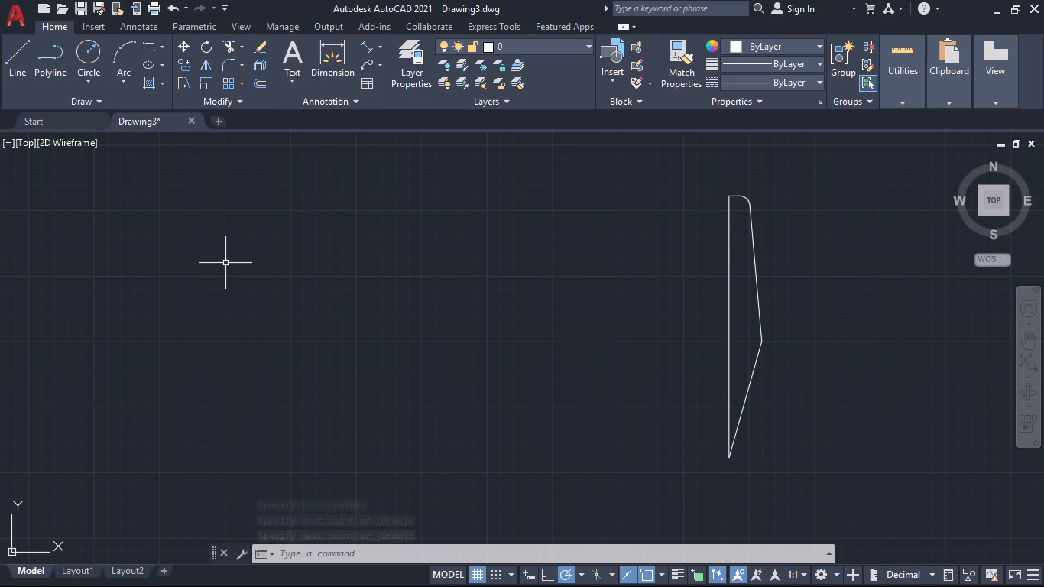
key("f")
key("Return")
key("r")
key("Return")
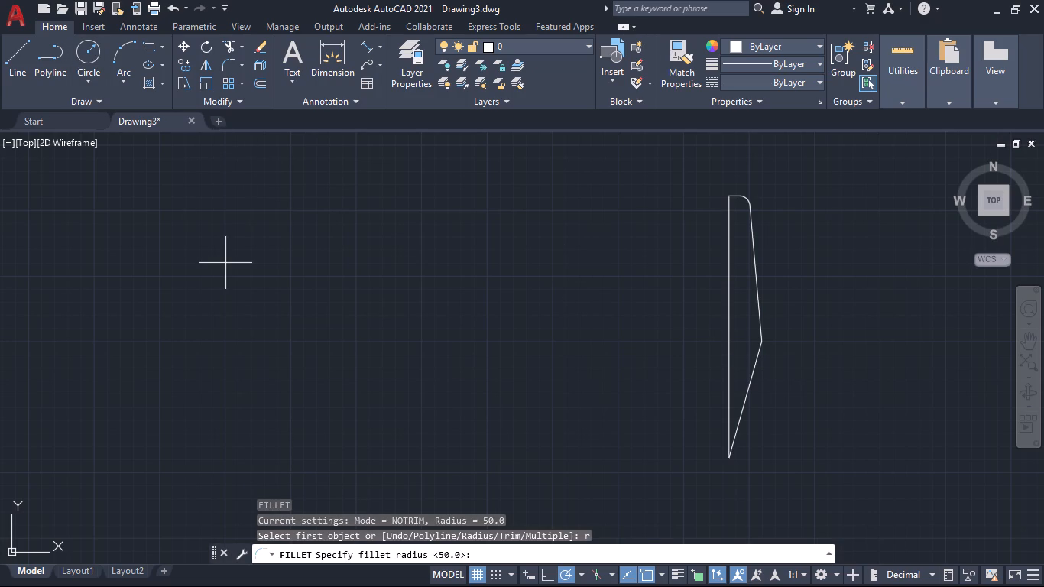
type("50")
key("Return")
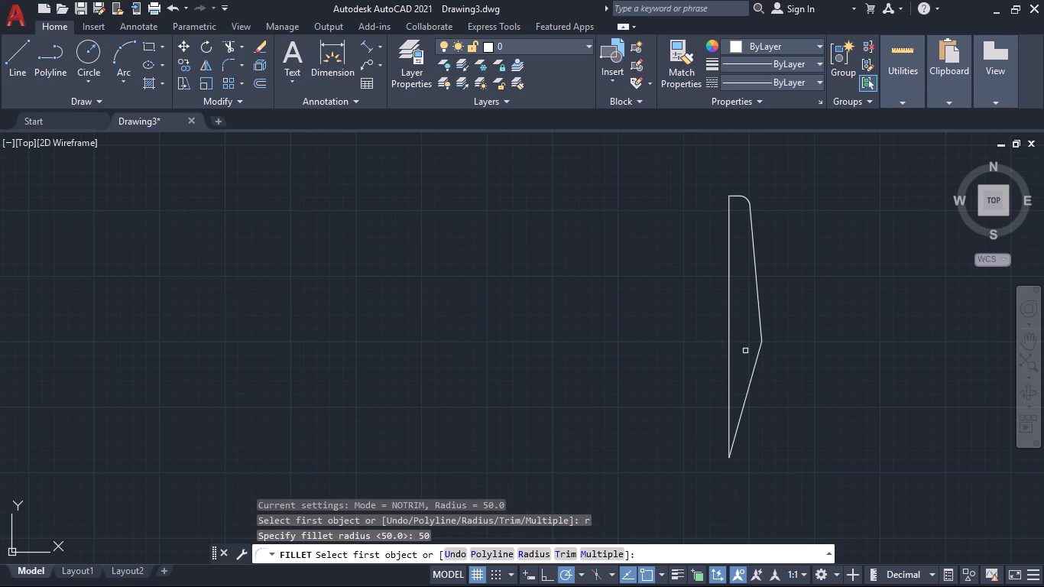
left_click(760, 312)
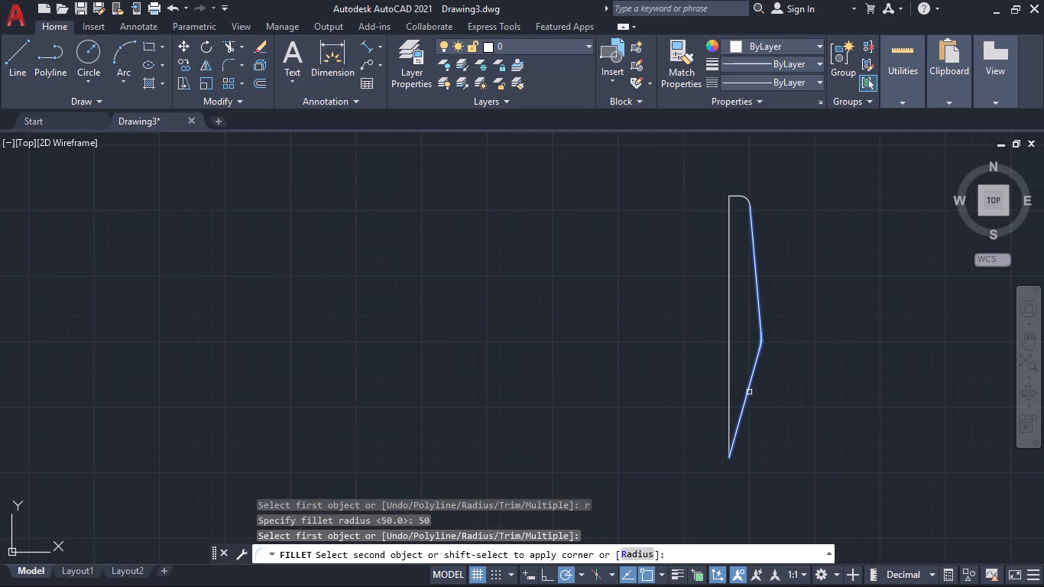
scroll(754, 345, "up", 2)
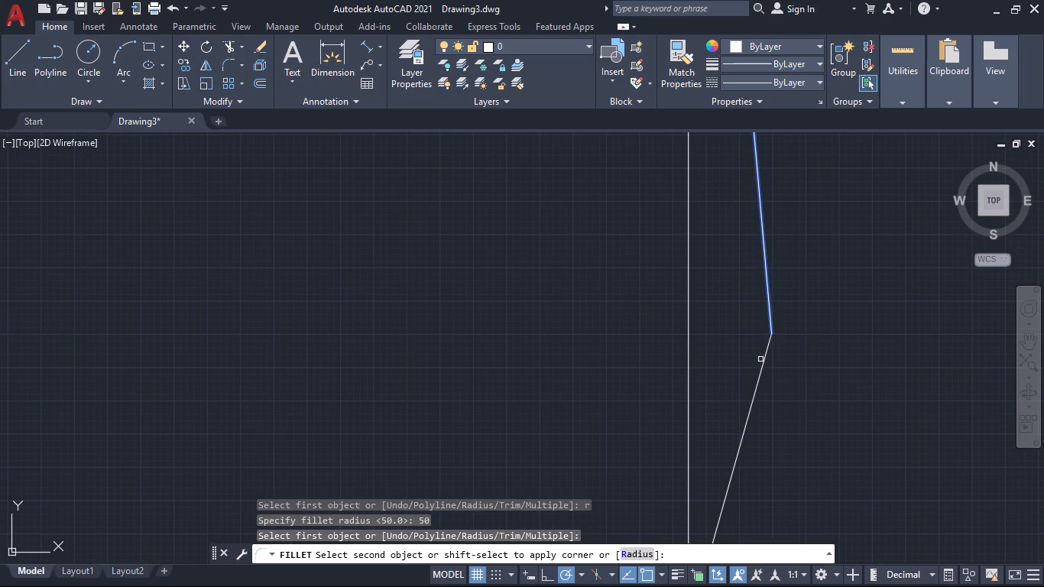
scroll(765, 360, "up", 2)
scroll(760, 361, "down", 2)
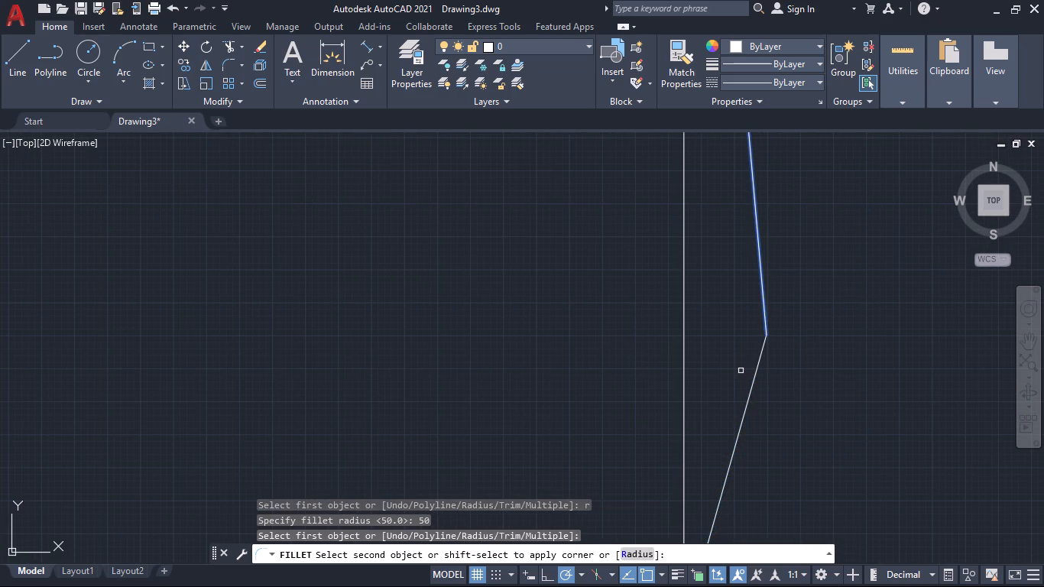
left_click(628, 559)
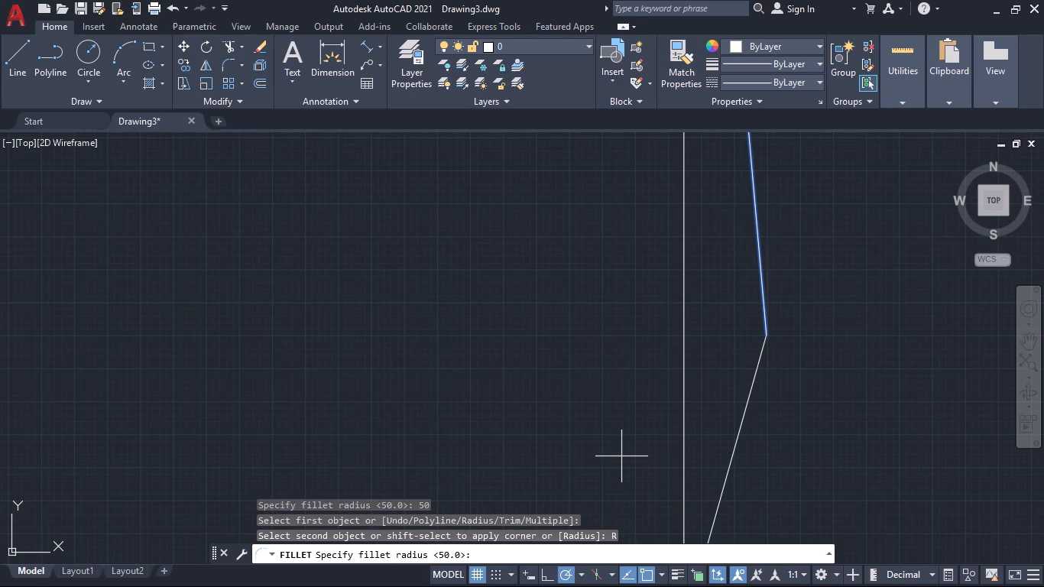
type("80")
key("Return")
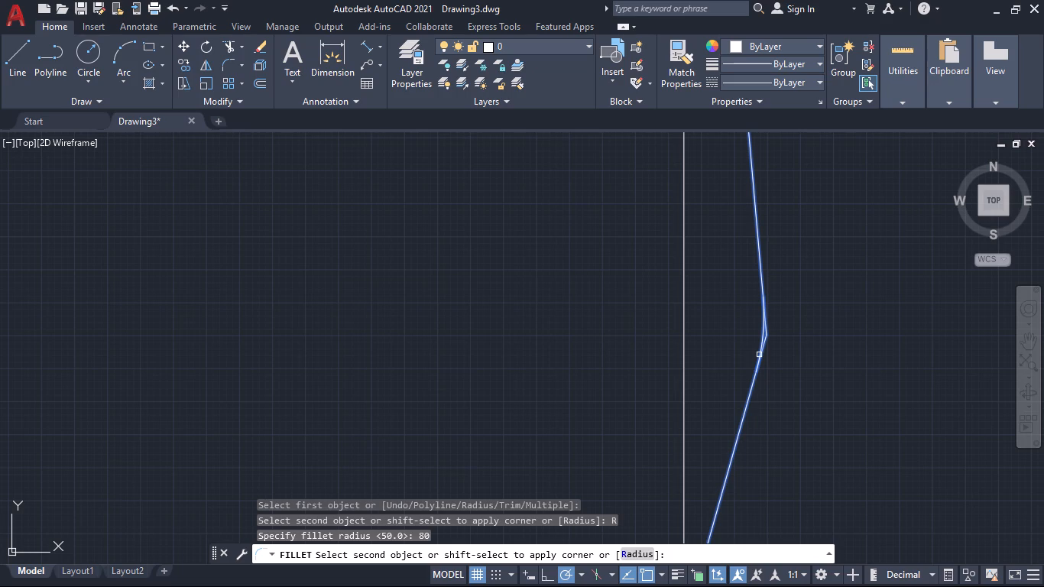
left_click(629, 556)
type("100")
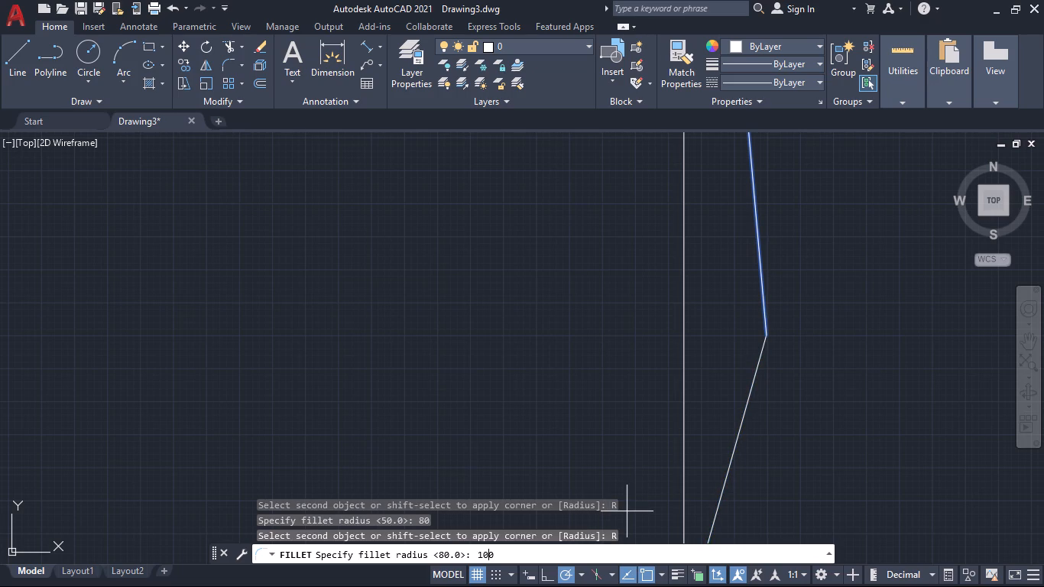
key("Return")
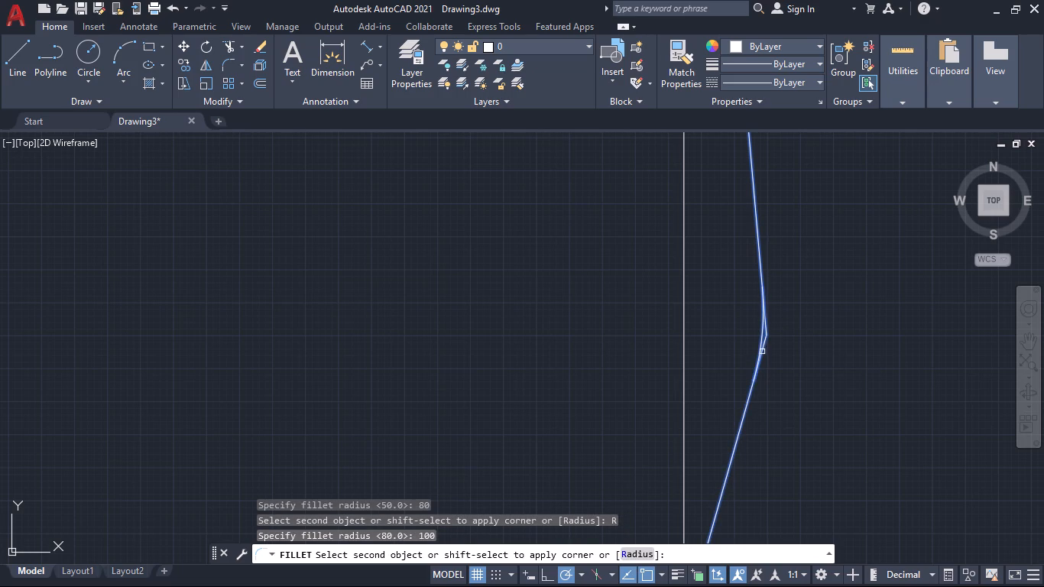
left_click(759, 353)
scroll(817, 368, "down", 3)
scroll(815, 390, "up", 1)
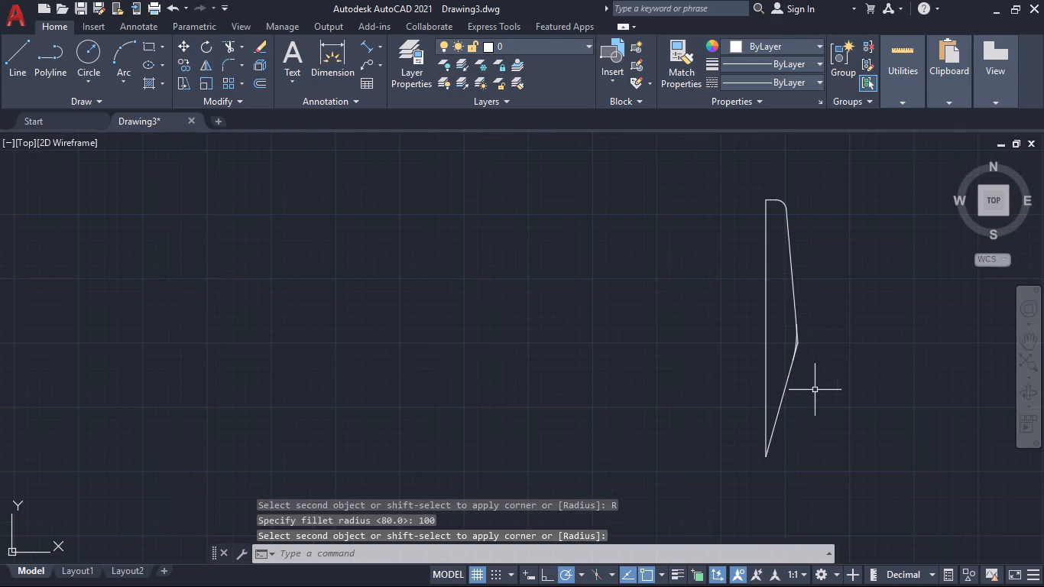
scroll(814, 388, "up", 2)
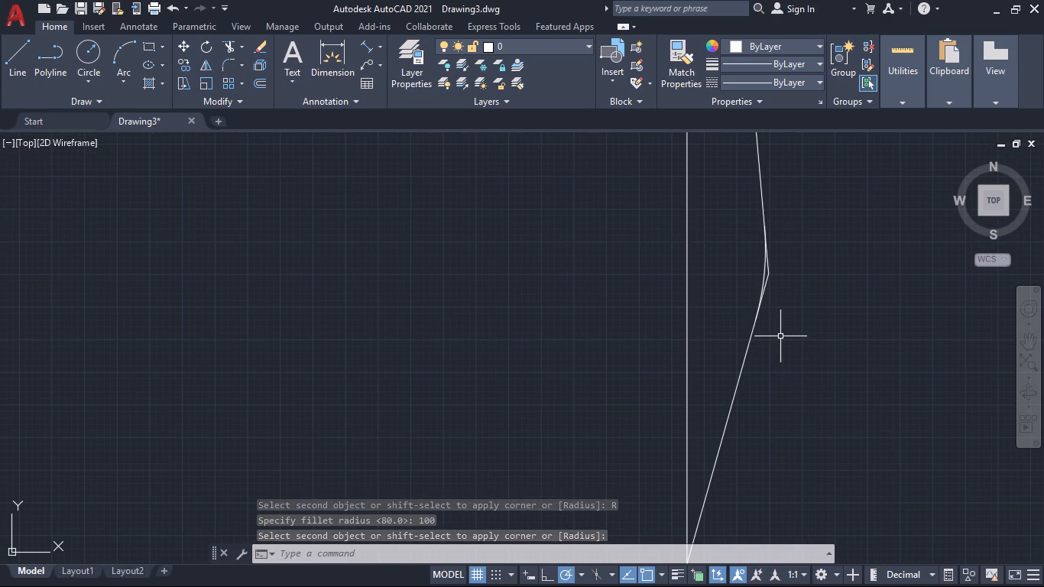
Draw a line straight down from the strip's top corner fillet to just outside the slanted lower edge, continuing to the bottom tip.
scroll(773, 386, "up", 1)
scroll(774, 382, "down", 3)
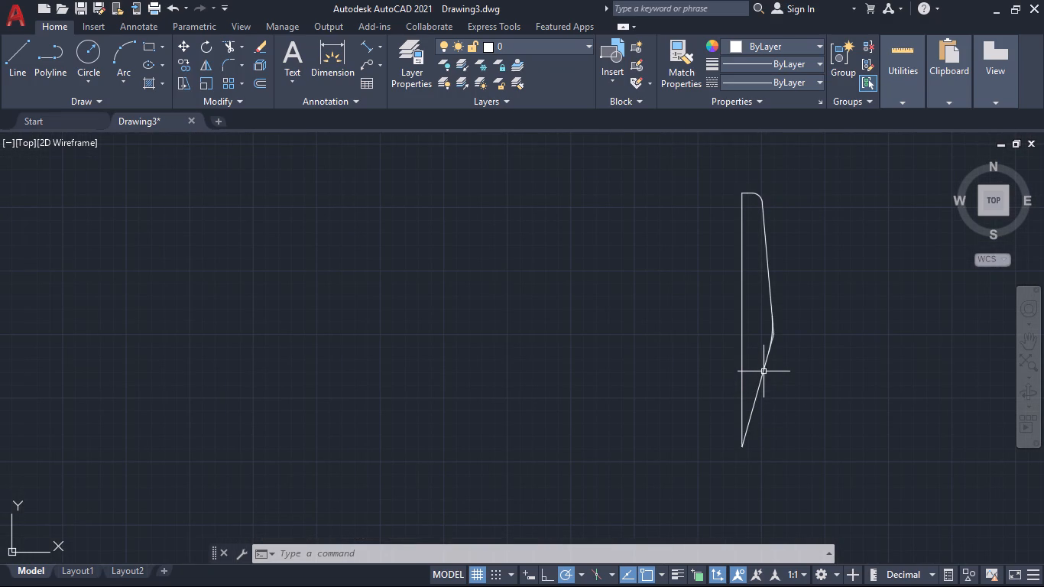
left_click(15, 53)
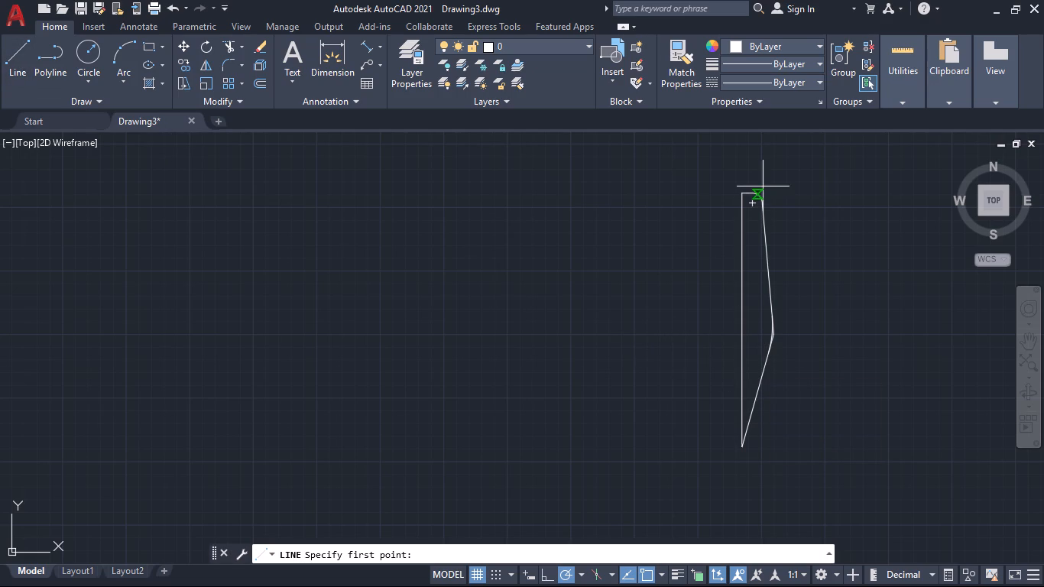
left_click(760, 208)
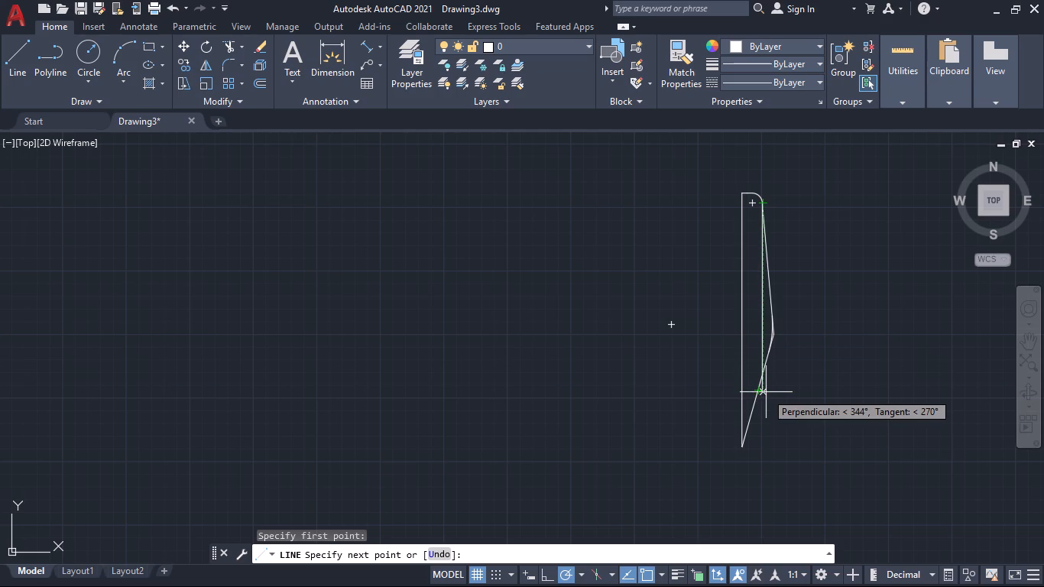
left_click(766, 392)
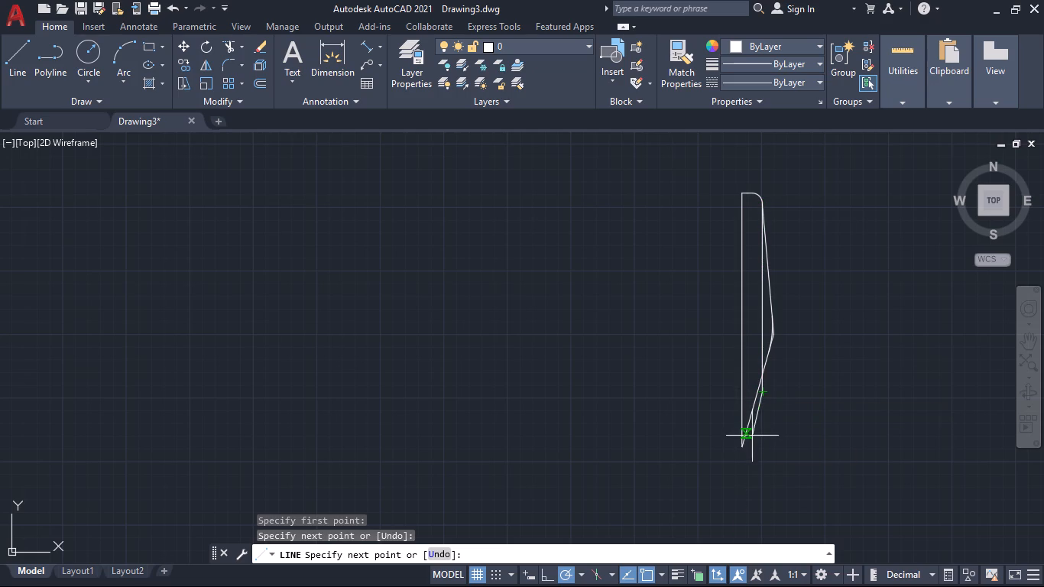
left_click(742, 442)
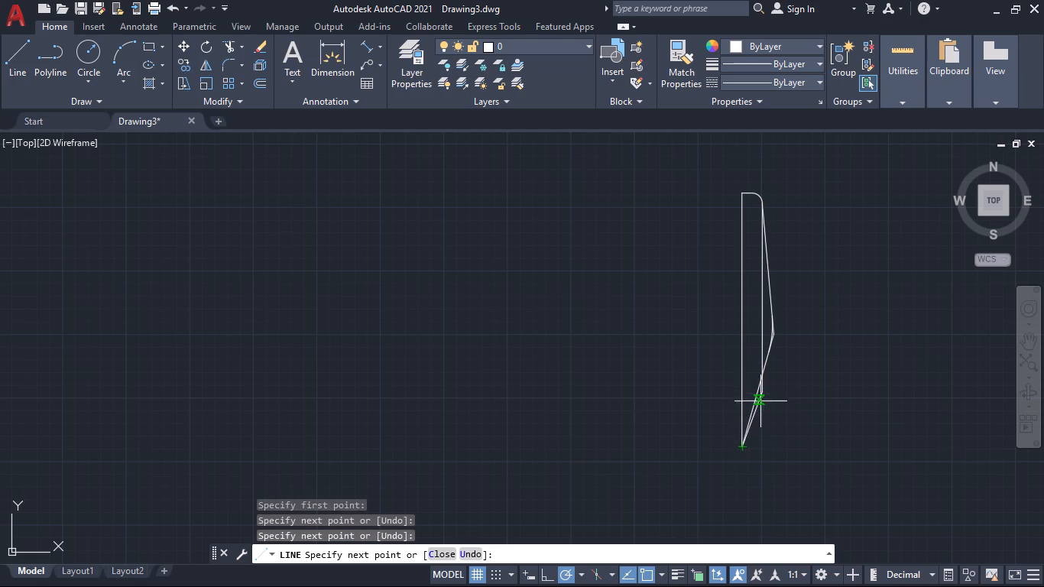
scroll(760, 365, "up", 2)
scroll(688, 427, "down", 3)
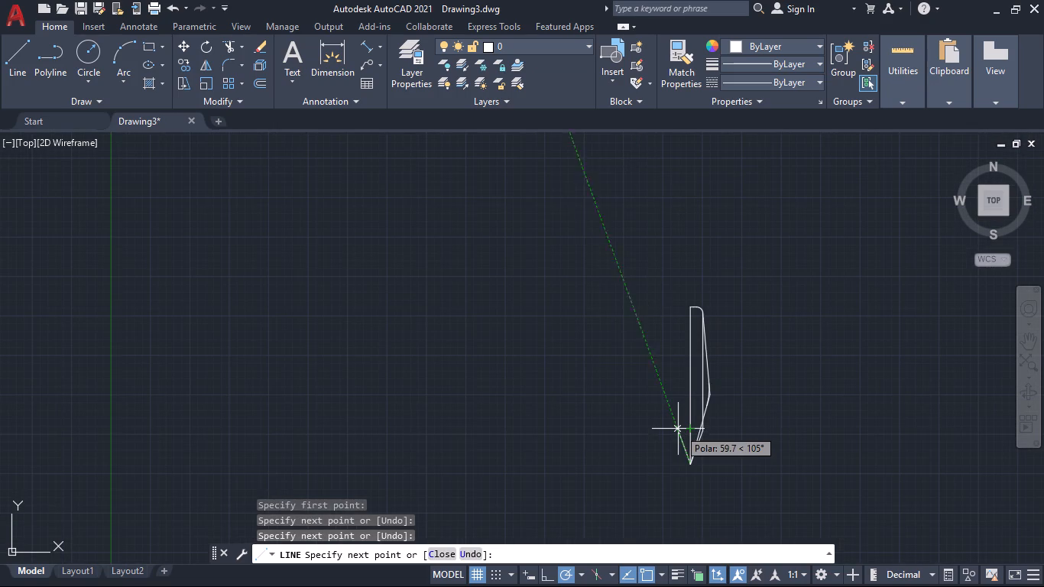
key("Escape")
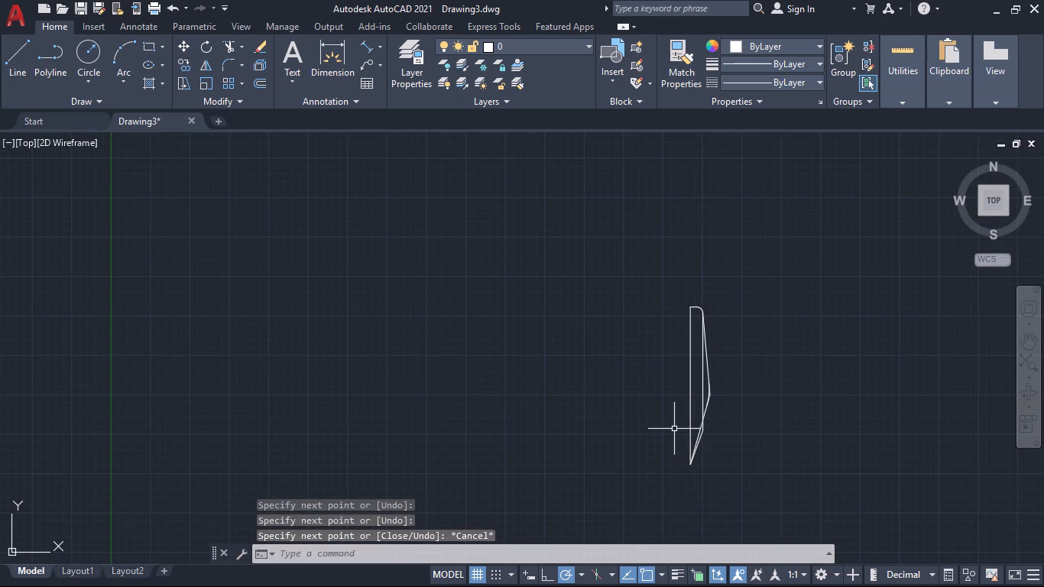
Copy the narrow straight-sided strip outline, including its rounded top, to three places: two side by side and one higher up.
scroll(686, 436, "up", 1)
left_click(690, 381)
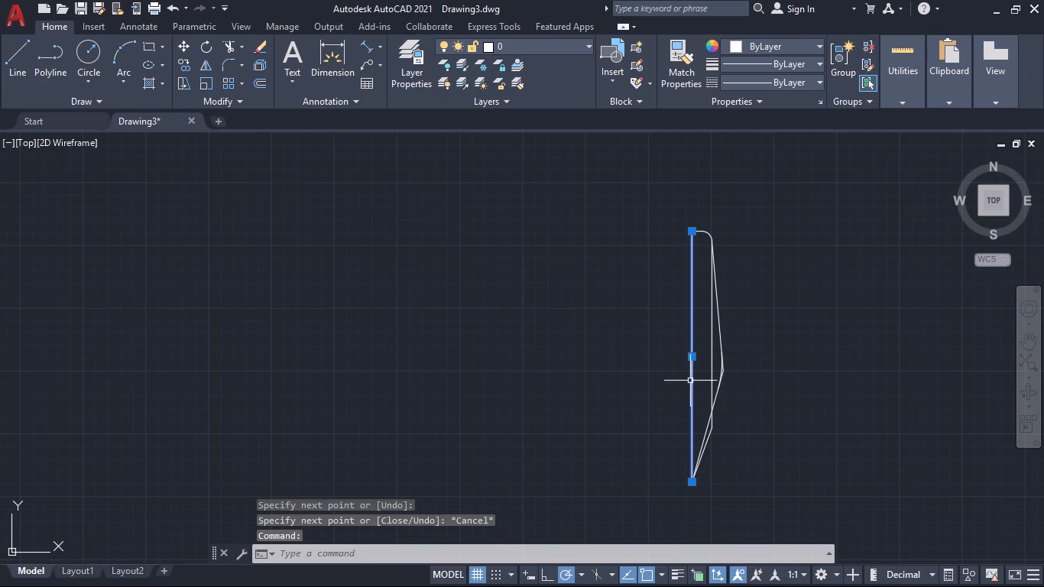
left_click(712, 375)
left_click(706, 441)
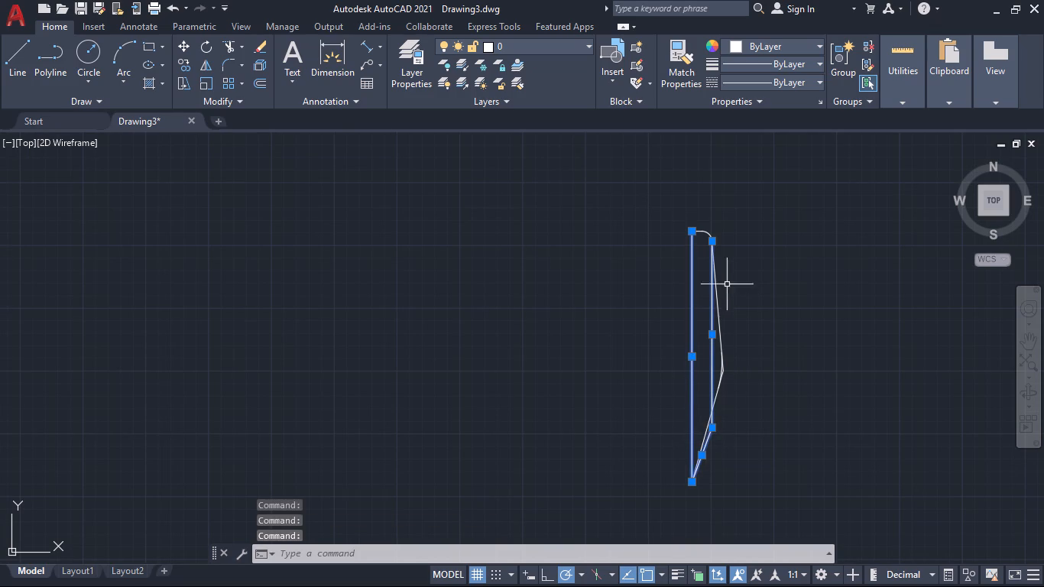
left_click(707, 233)
scroll(696, 225, "up", 5)
left_click(685, 246)
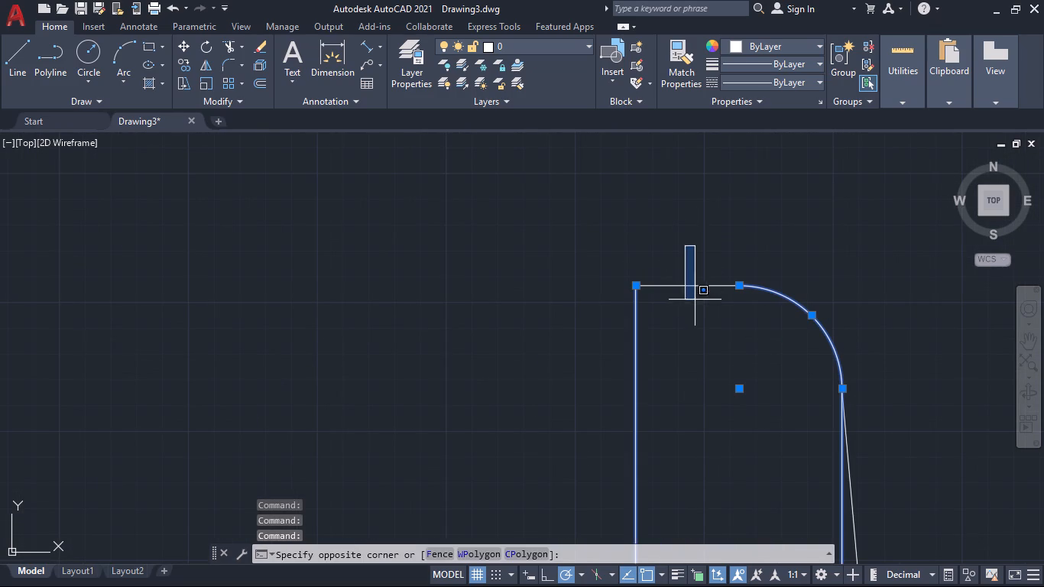
left_click(695, 300)
left_click(589, 235)
left_click(781, 329)
scroll(692, 354, "down", 5)
type("cp")
key("Return")
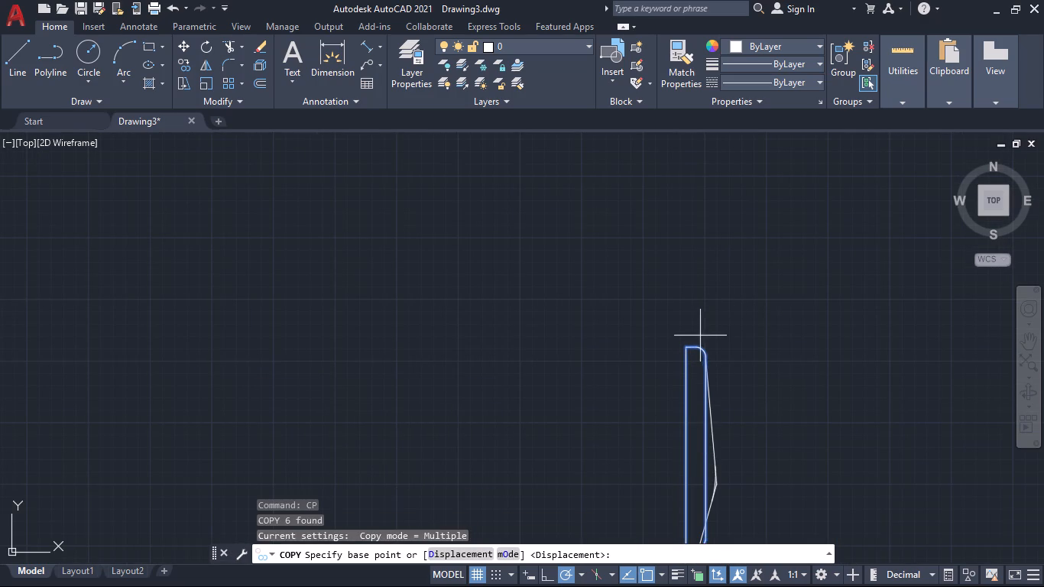
left_click(682, 346)
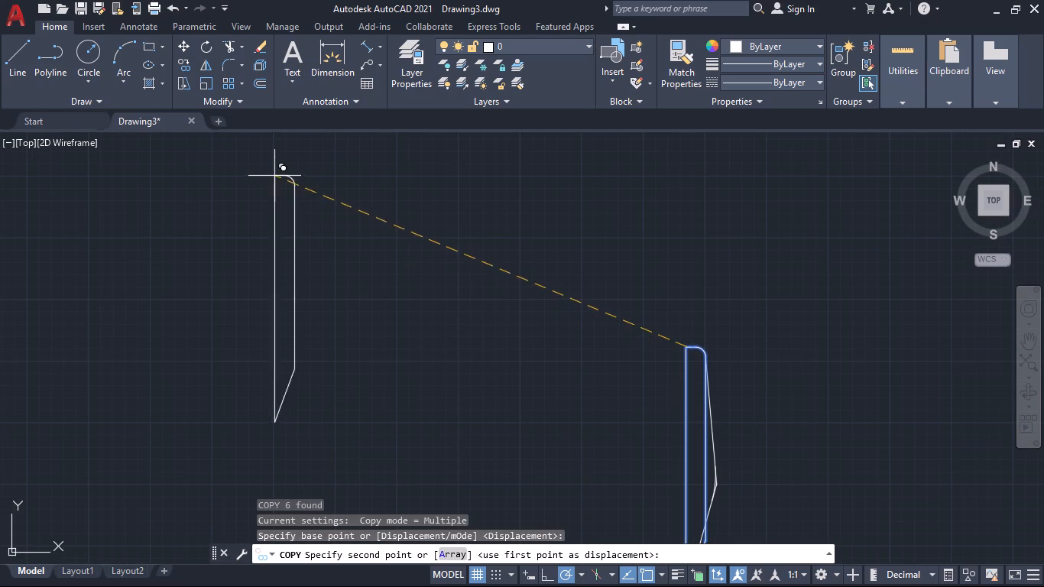
left_click(247, 171)
left_click(56, 176)
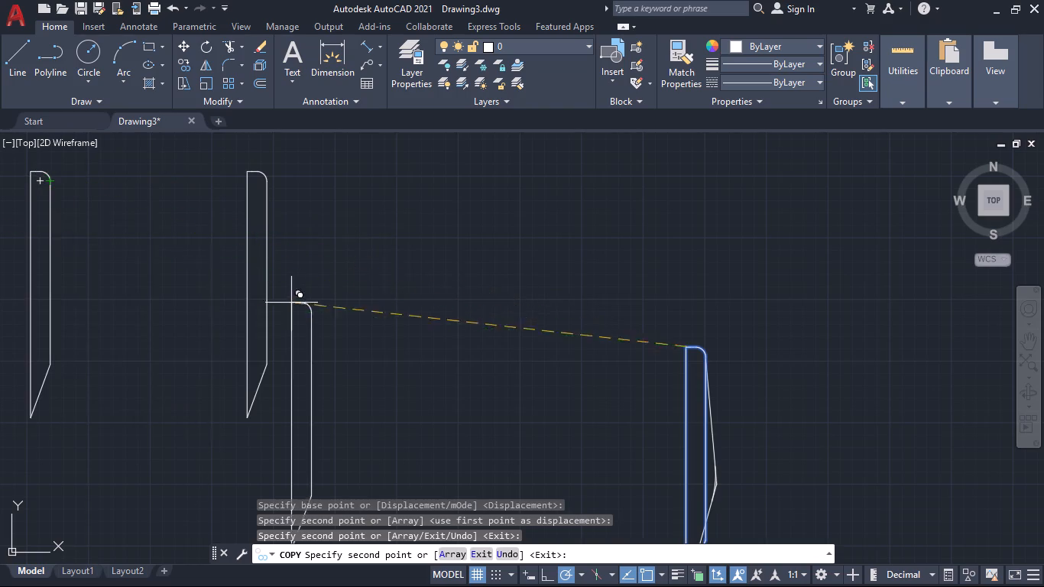
scroll(327, 313, "down", 4)
left_click(363, 203)
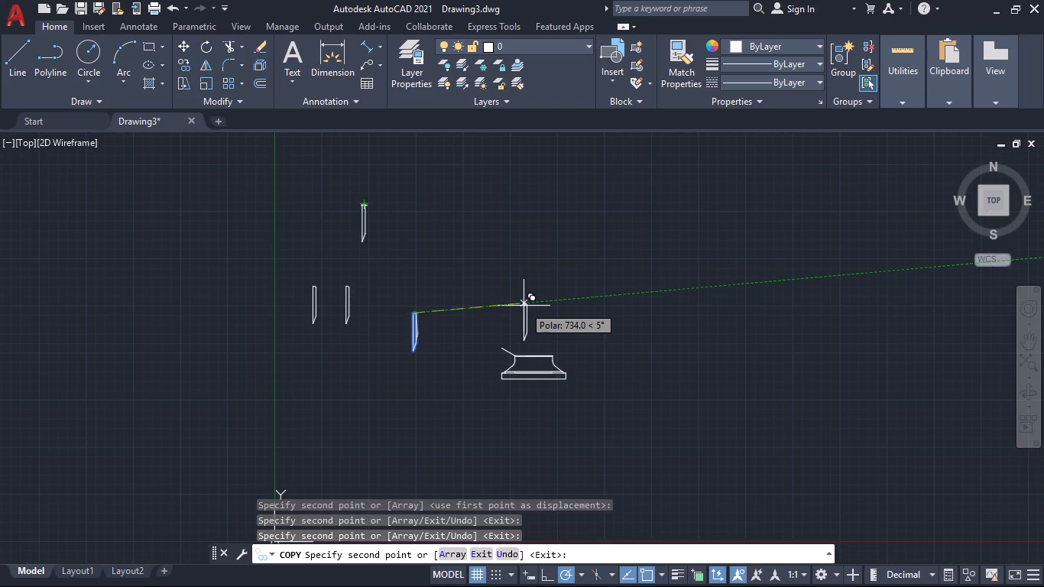
key("Escape")
Delete the inner vertical line and its slanted lower segment from the original strip.
scroll(396, 323, "up", 4)
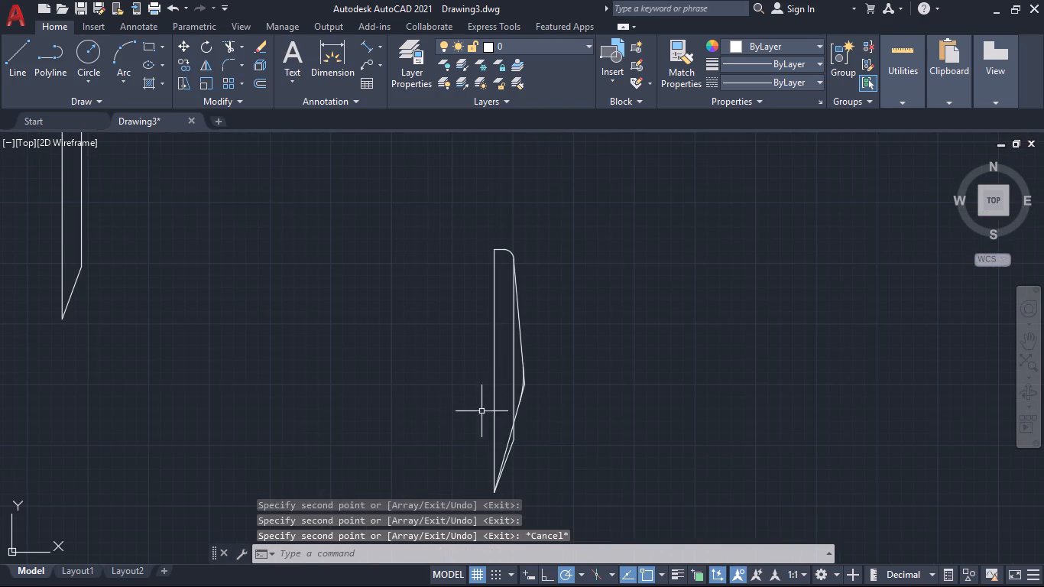
scroll(506, 450, "up", 2)
left_click(517, 436)
left_click(520, 360)
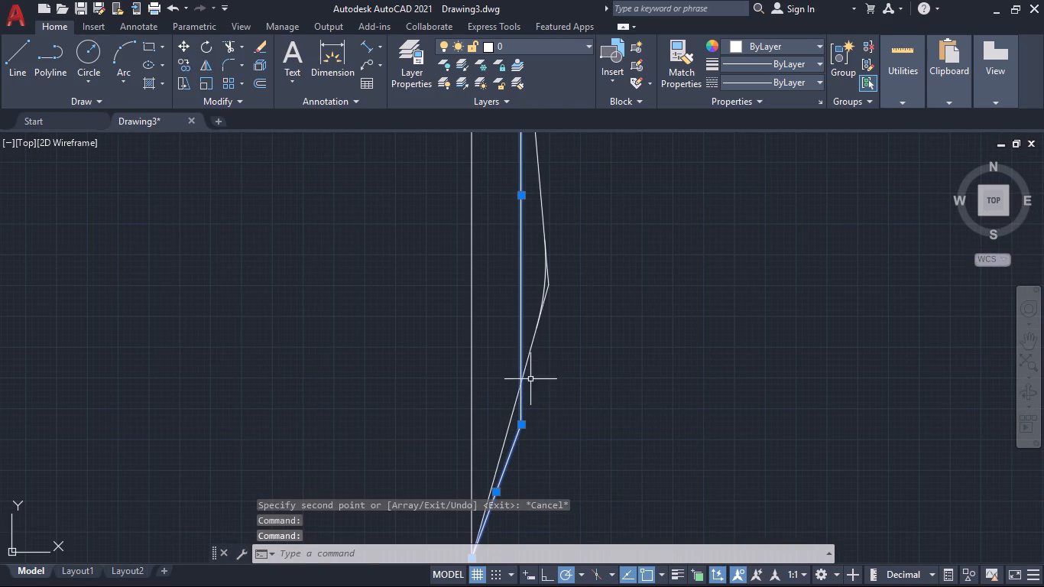
key("Delete")
Fillet the corner between the original strip's outward-sloping right edge and slanted lower edge with a 125 mm radius.
scroll(566, 372, "up", 1)
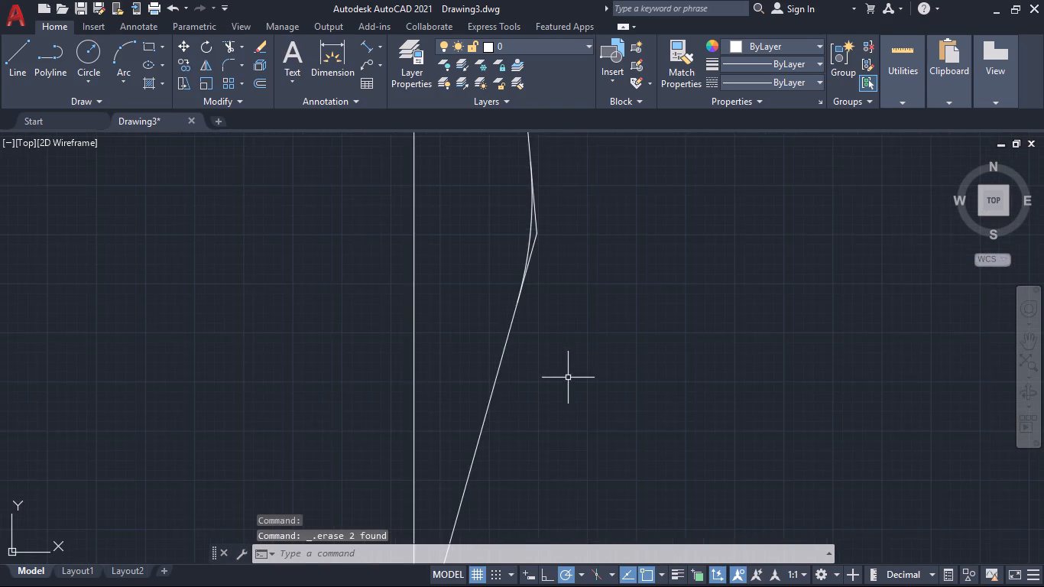
scroll(570, 381, "down", 3)
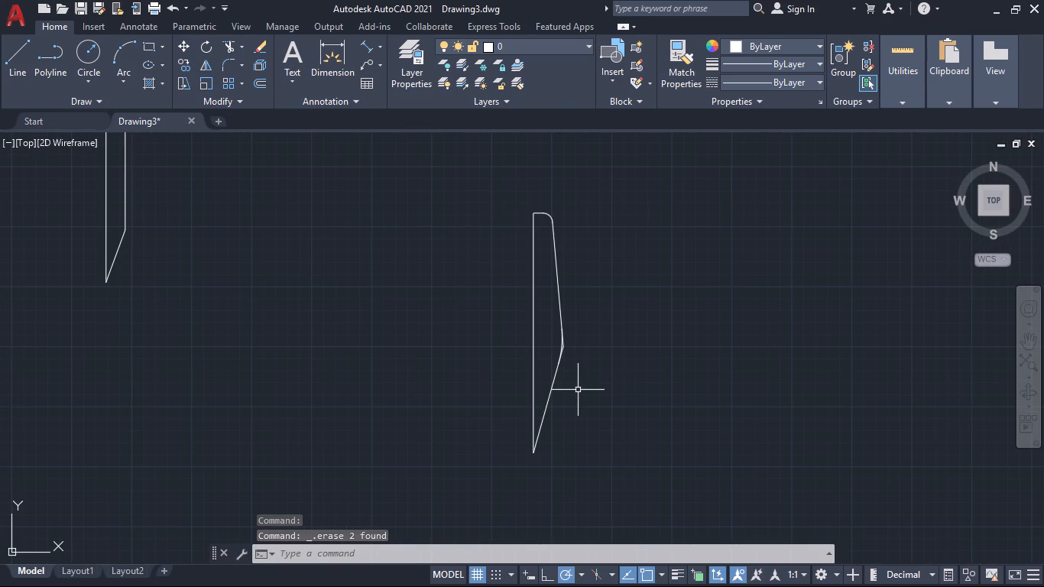
key("f")
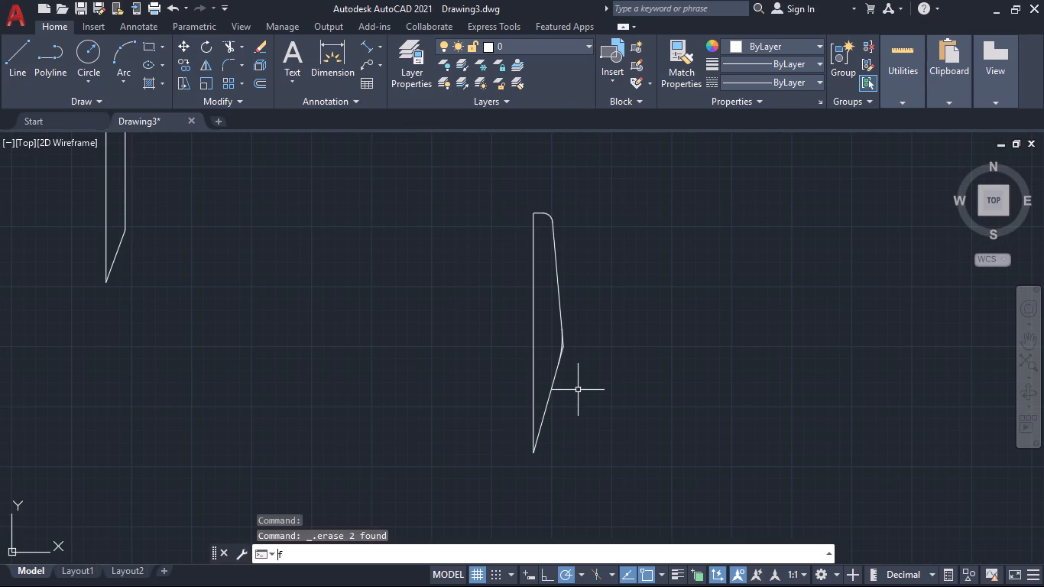
key("Return")
key("r")
key("Return")
type("125")
key("Return")
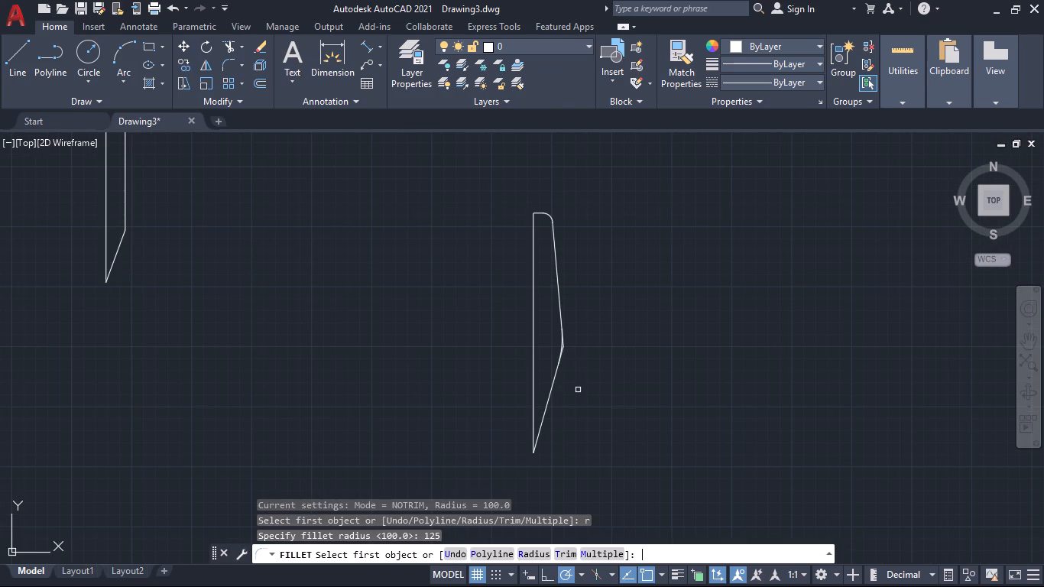
scroll(543, 334, "up", 2)
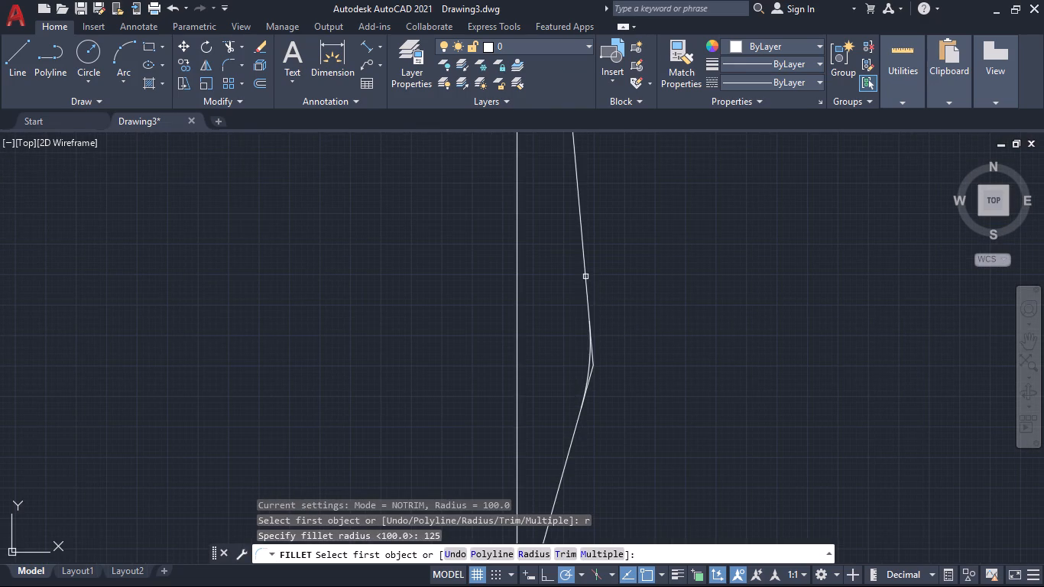
left_click(585, 277)
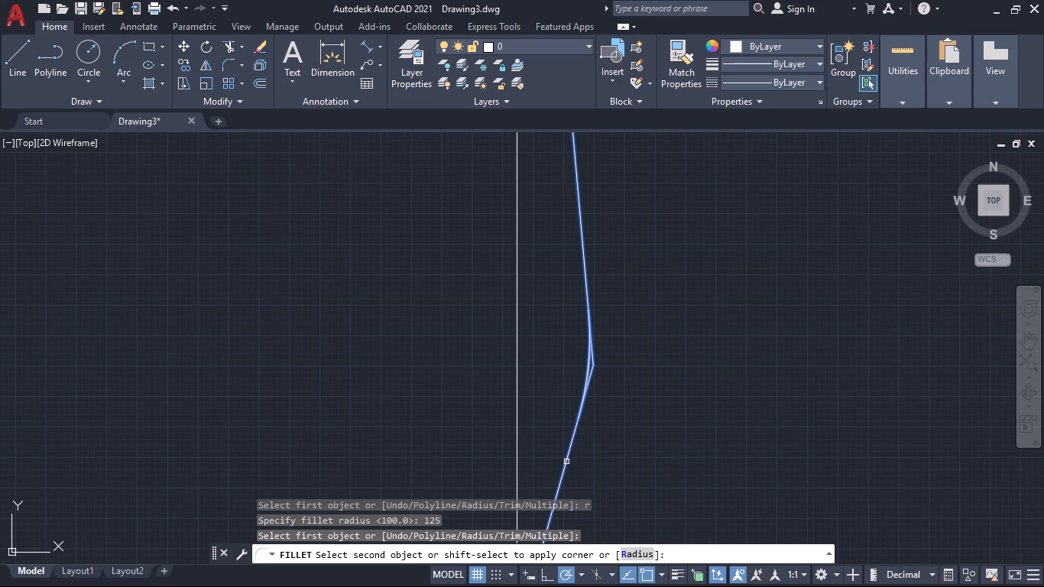
left_click(566, 462)
scroll(576, 381, "up", 4)
scroll(576, 381, "down", 4)
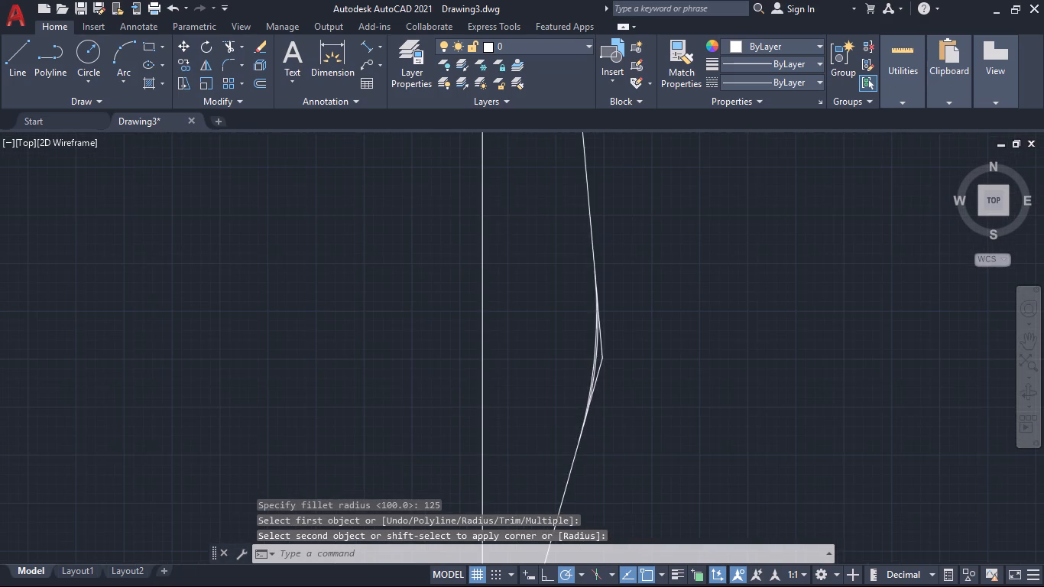
scroll(576, 381, "down", 2)
scroll(591, 400, "up", 1)
Trim away the inner 100 mm fillet arc and the two pointed corner segments outside the 125 mm fillet.
type("tr")
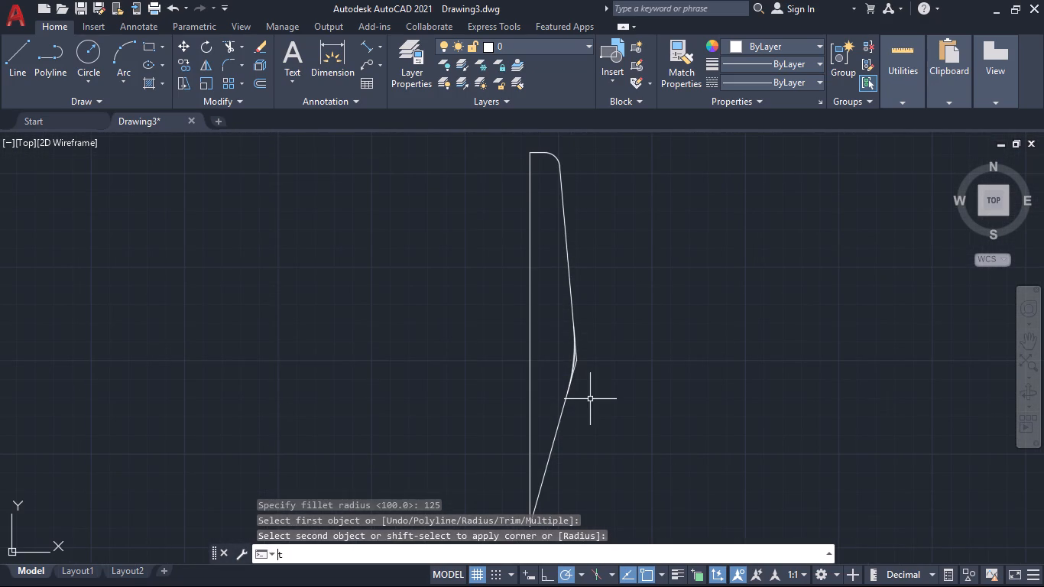
key("Return")
key("Escape")
key("Escape")
type("tr")
key("Return")
scroll(557, 381, "up", 4)
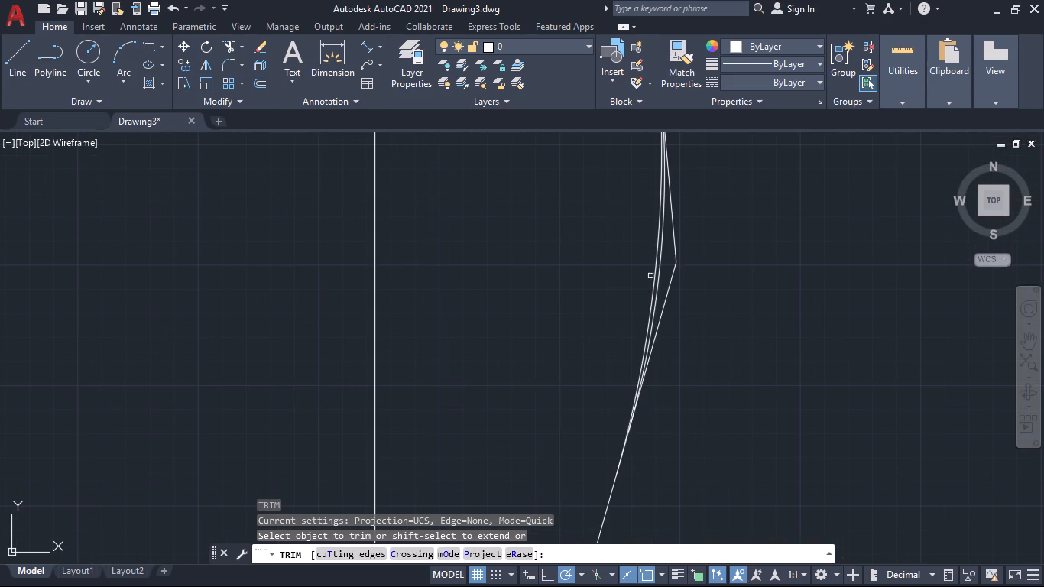
left_click(660, 264)
left_click(672, 242)
left_click(679, 212)
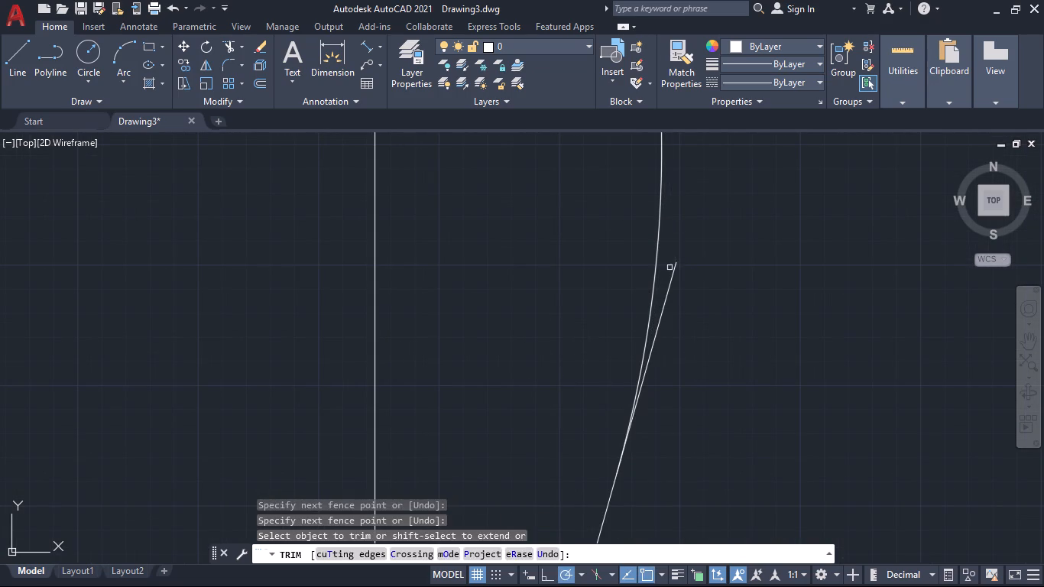
left_click(670, 268)
left_click(671, 319)
scroll(694, 287, "down", 4)
scroll(707, 298, "up", 3)
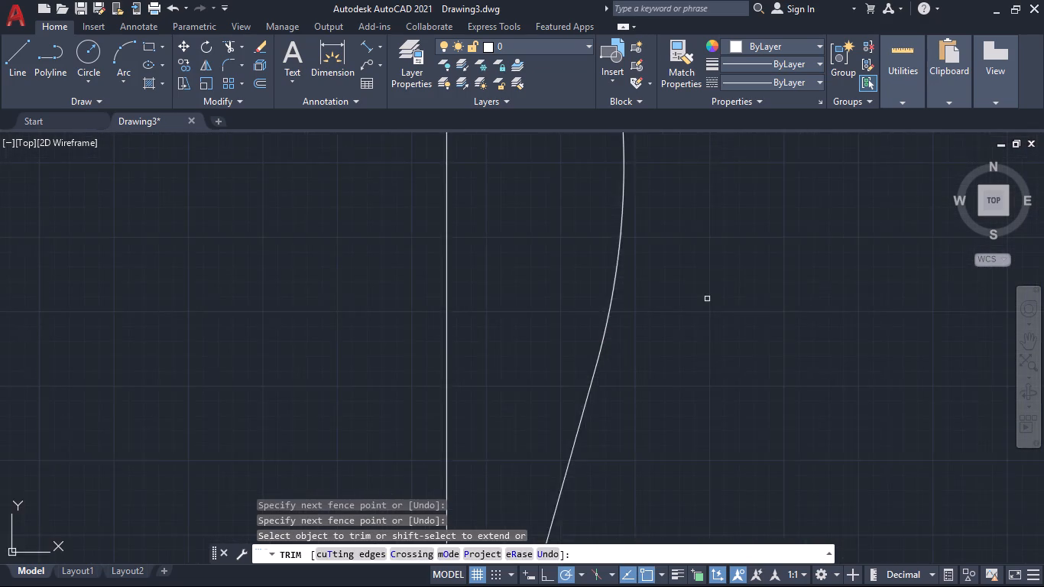
scroll(707, 299, "down", 6)
scroll(715, 331, "up", 1)
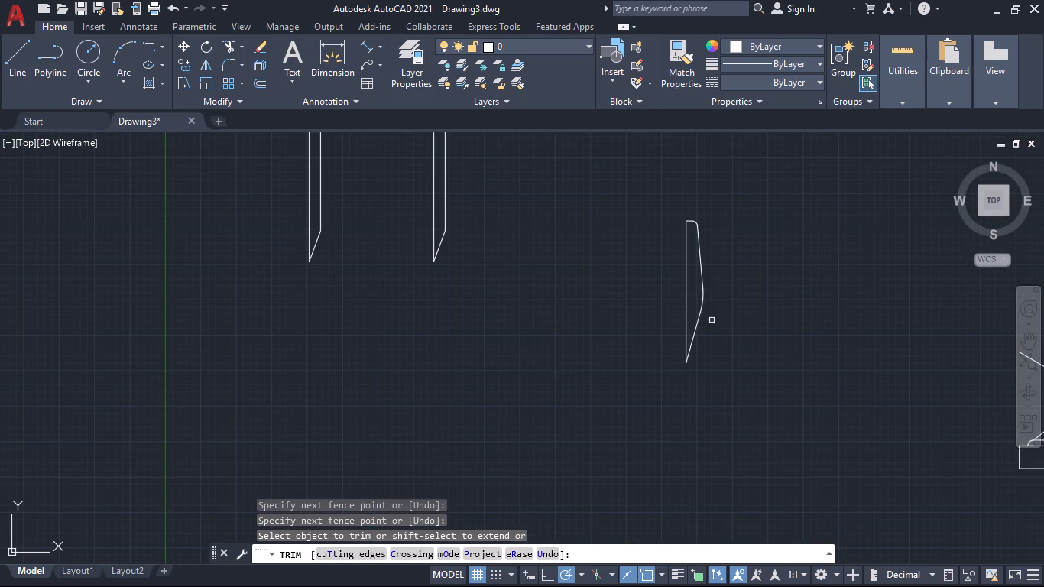
scroll(711, 270, "up", 1)
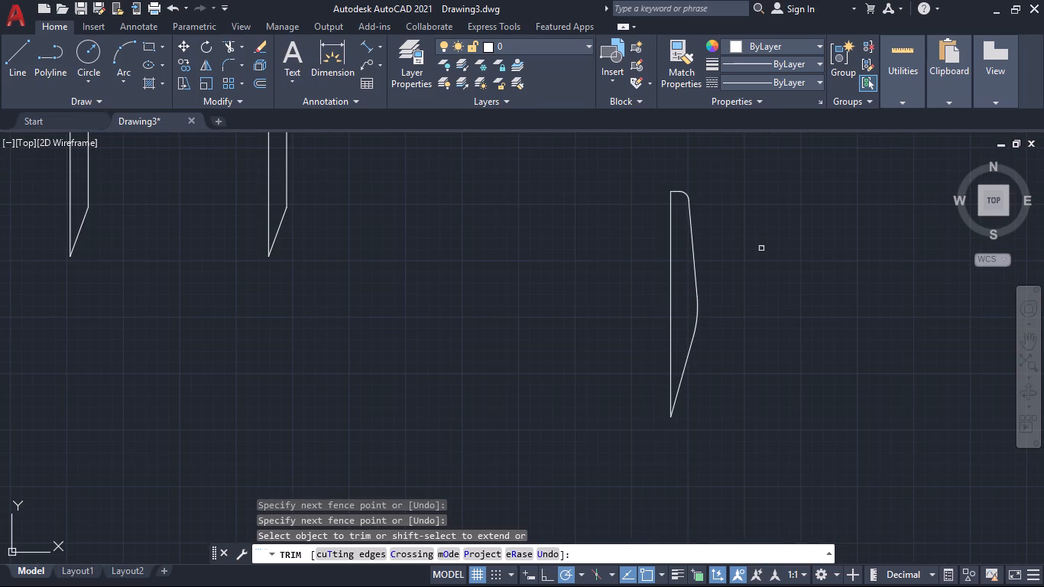
scroll(597, 324, "down", 1)
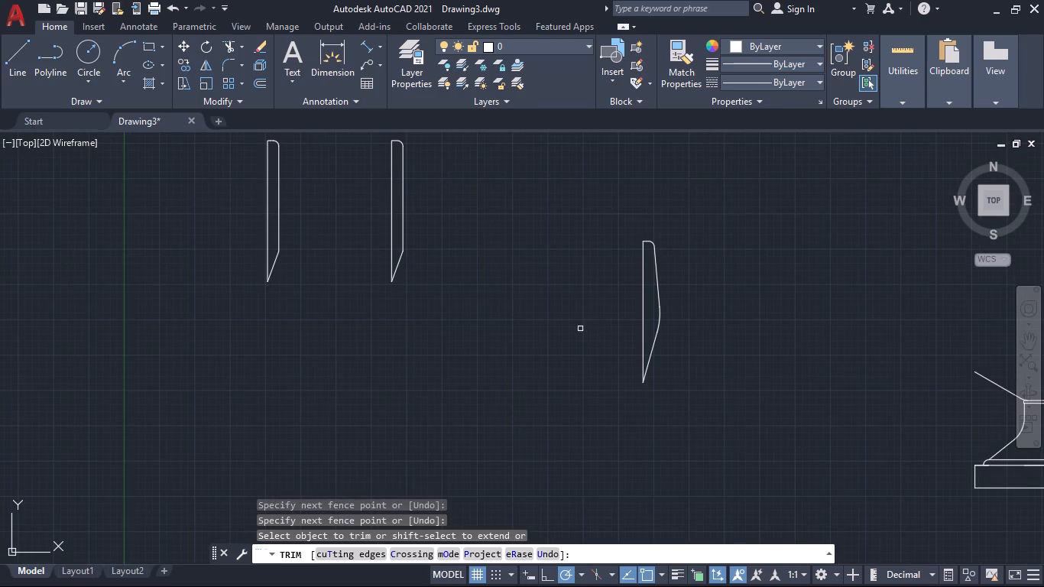
key("Escape")
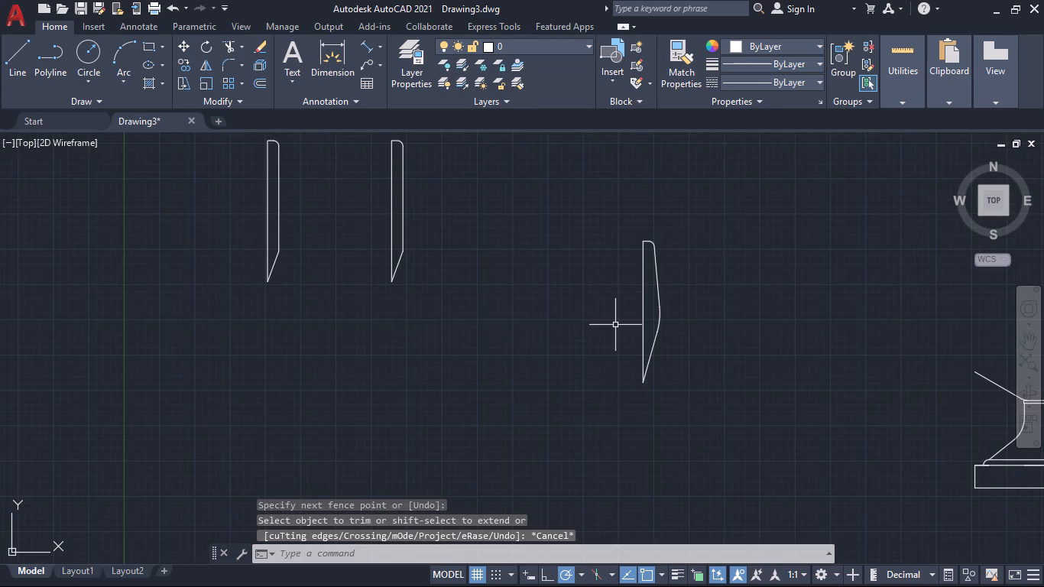
Mirror the tapered, filleted half strip about its straight vertical edge, keeping the original half.
type("mi")
key("Return")
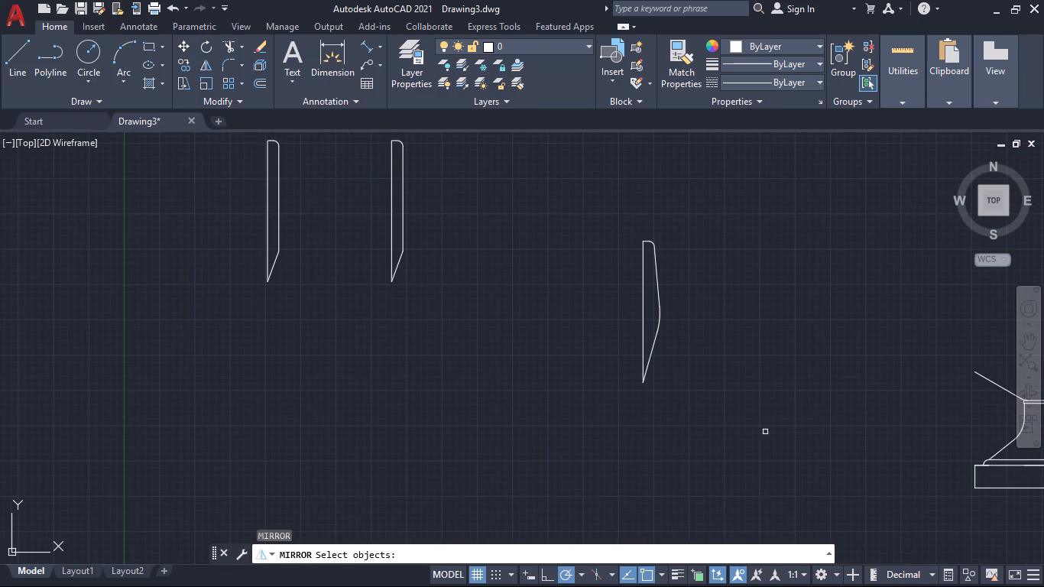
left_click(711, 389)
left_click(566, 194)
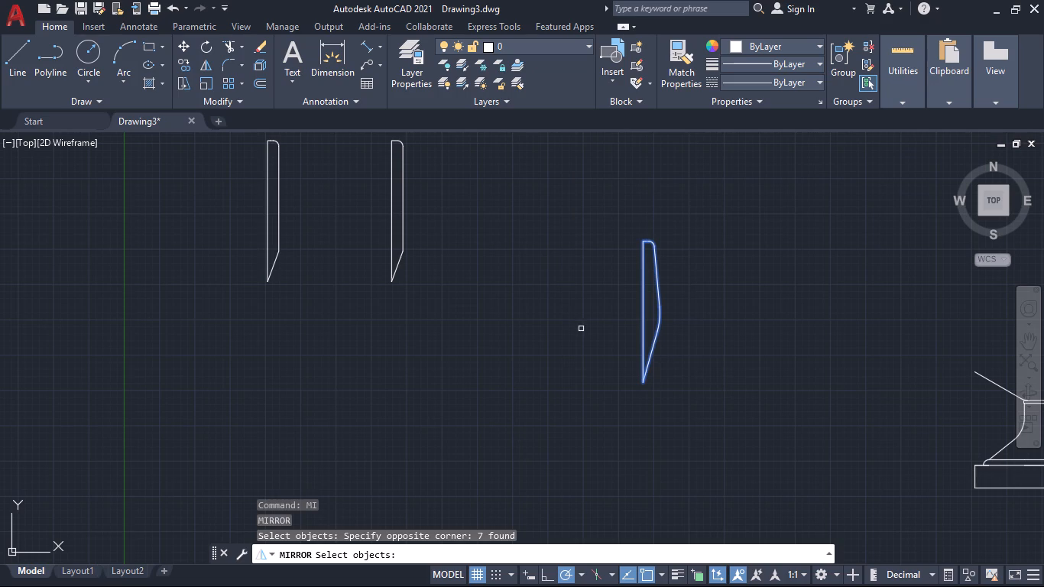
key("Return")
left_click(644, 386)
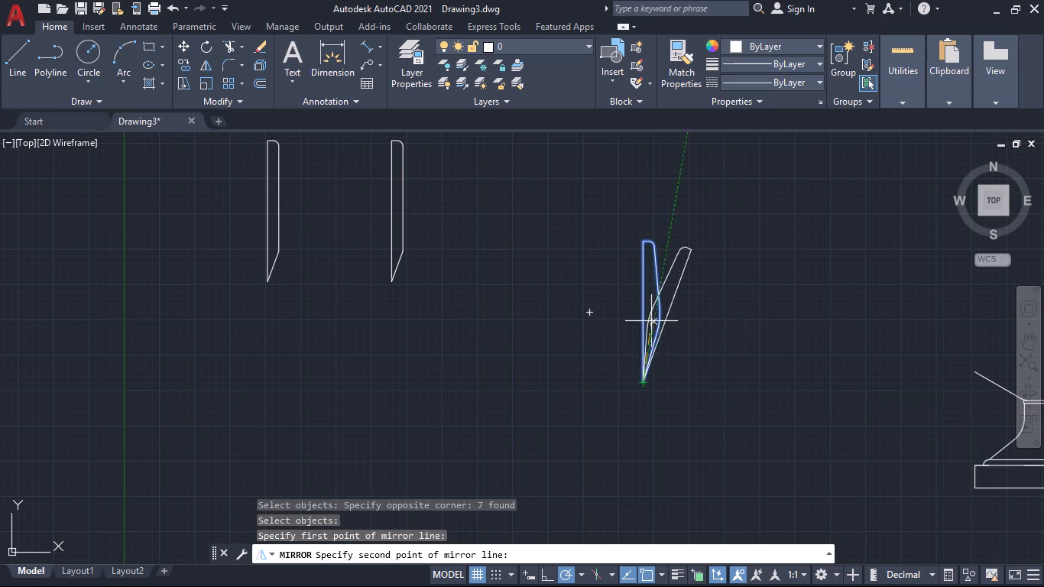
scroll(643, 236, "up", 2)
left_click(641, 248)
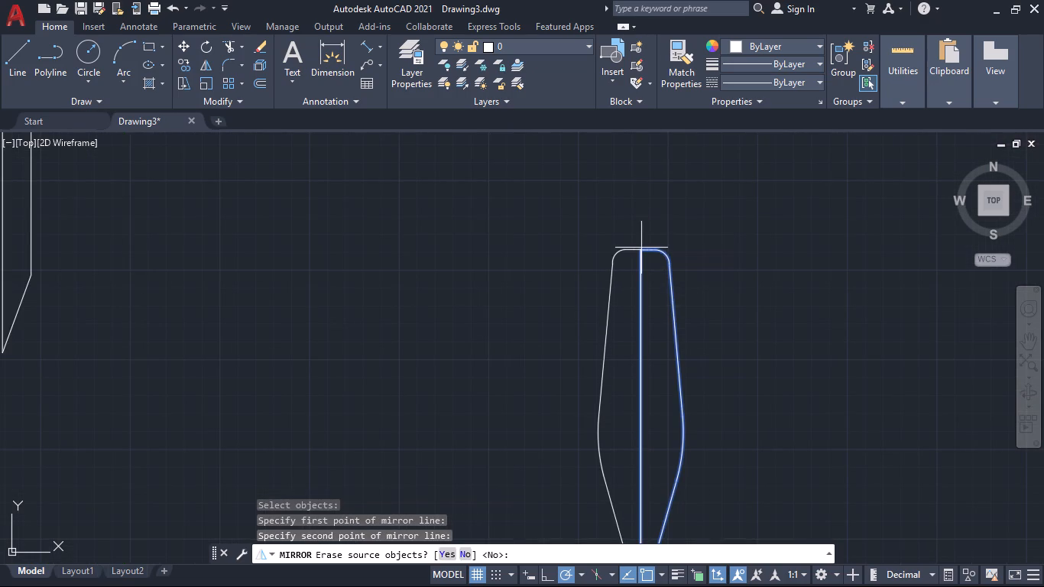
key("Return")
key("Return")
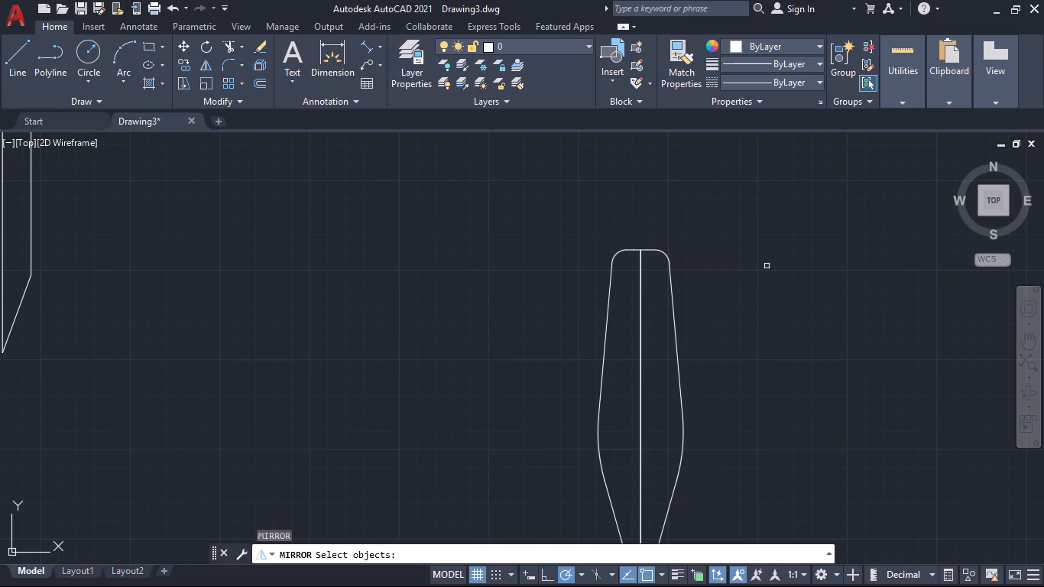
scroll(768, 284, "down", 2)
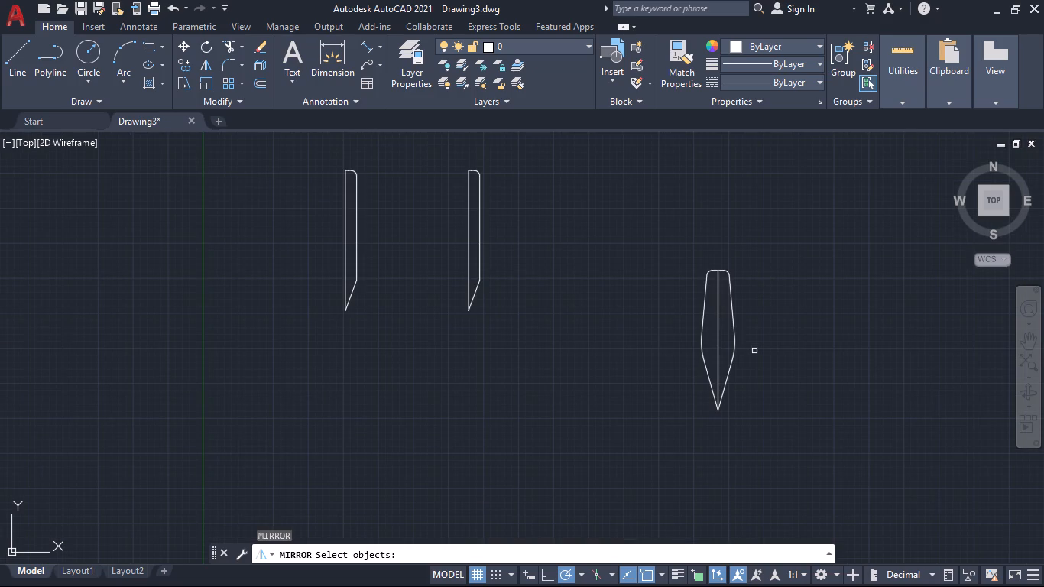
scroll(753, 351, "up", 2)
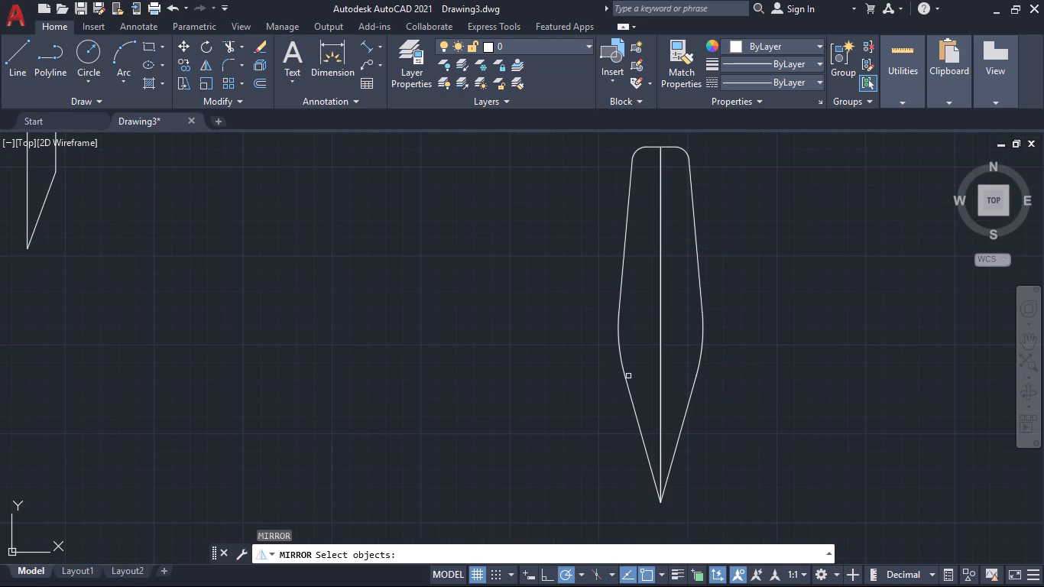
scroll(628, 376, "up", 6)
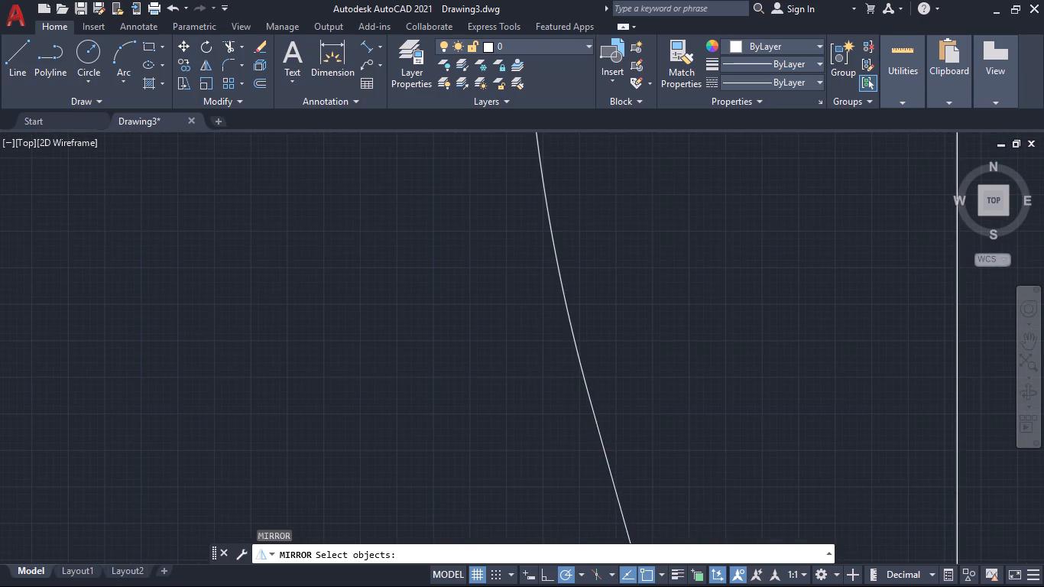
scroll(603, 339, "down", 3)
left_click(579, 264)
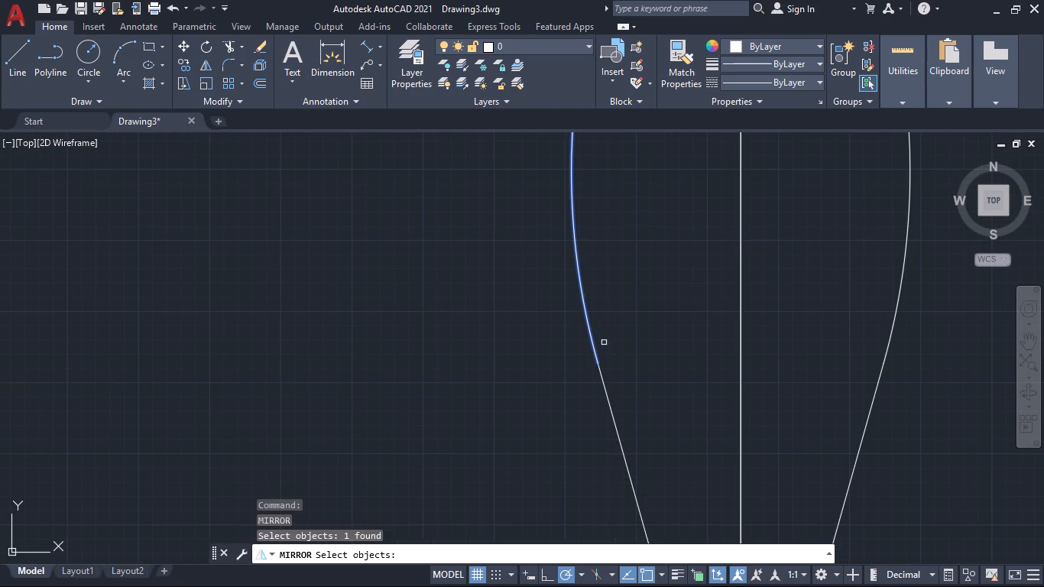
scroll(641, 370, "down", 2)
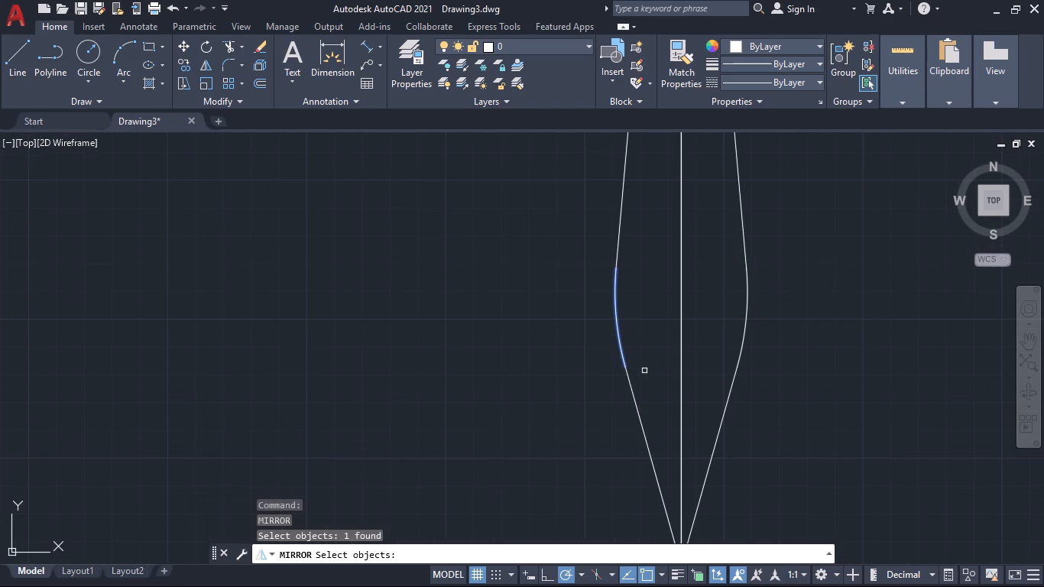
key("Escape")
Extend both side arcs of the mirrored strip to the centre line, and trim away the slanted edges and centre-line end below them.
type("tr")
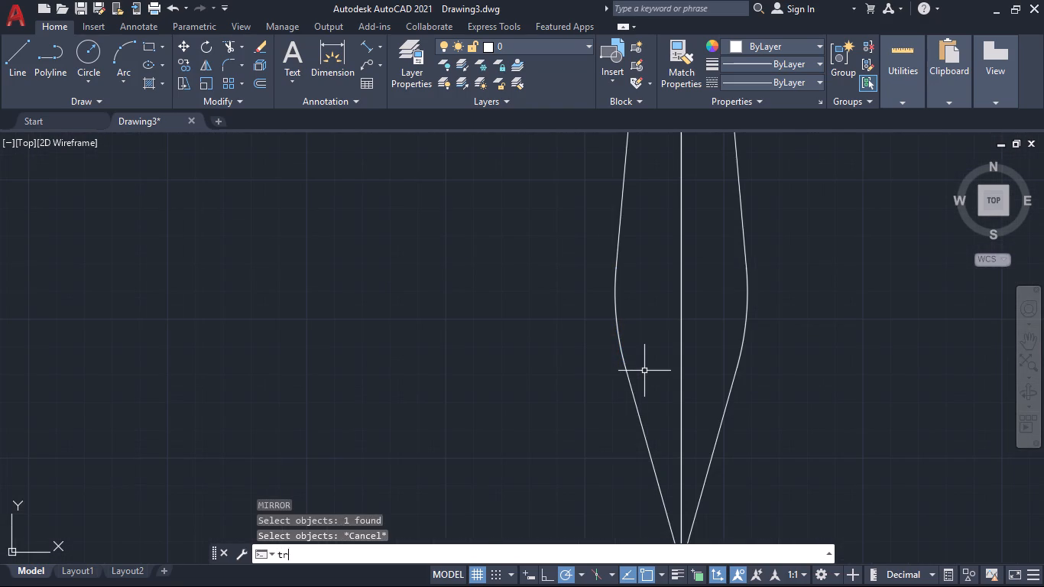
key("Return")
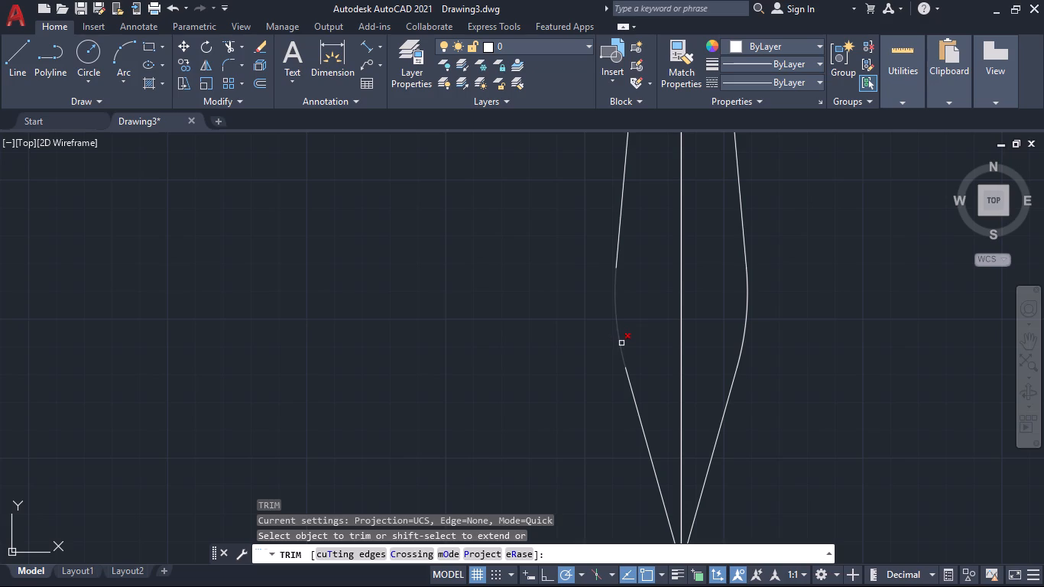
left_click(621, 343, "shift")
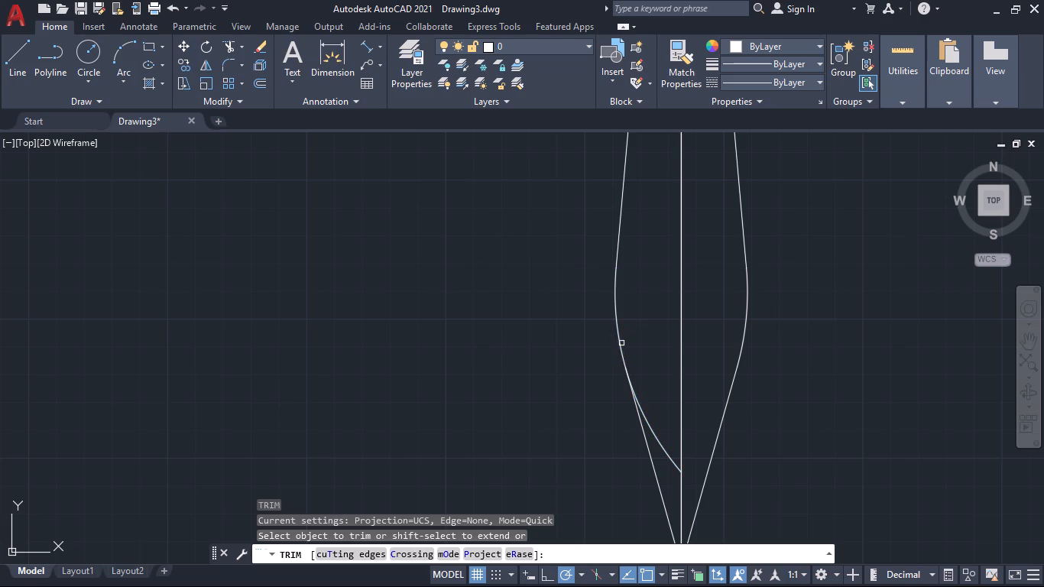
left_click(740, 356, "shift")
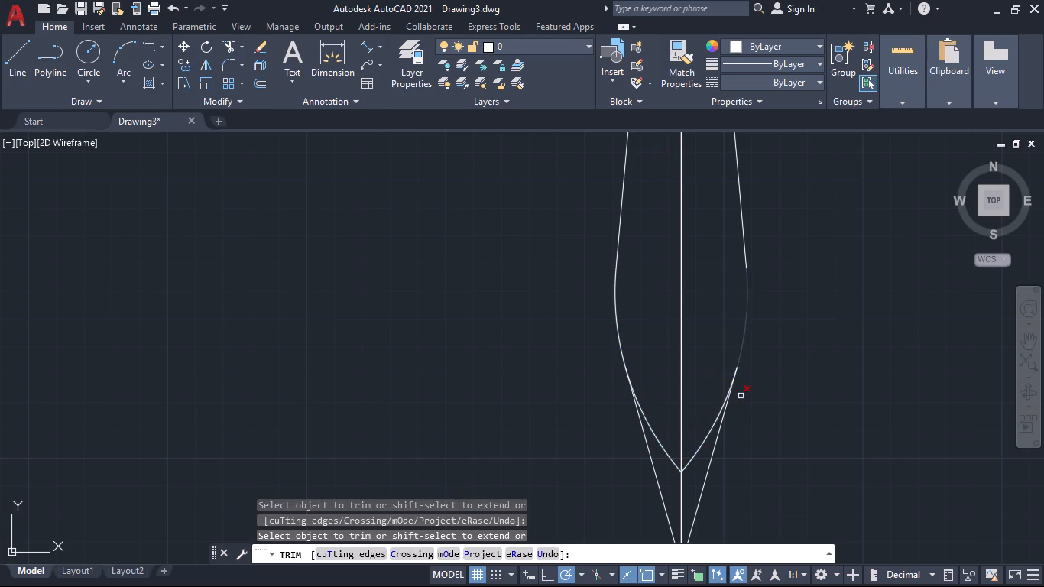
scroll(741, 407, "down", 2)
left_click(746, 455)
left_click(686, 443)
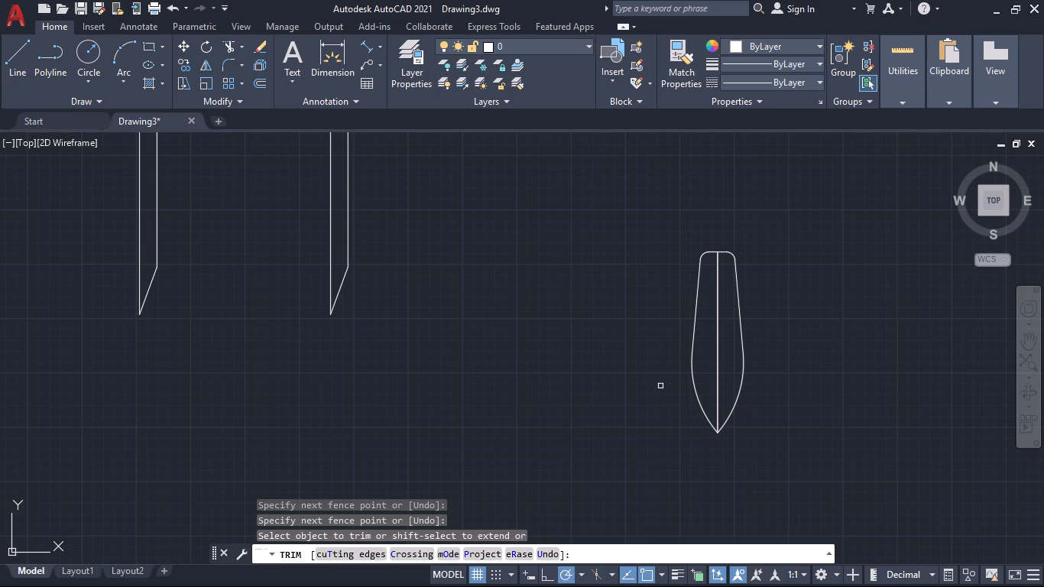
key("Escape")
Join the lines and arcs of the leaf-shaped strip, and check the joined outline by selecting its lower arc.
left_click(767, 456)
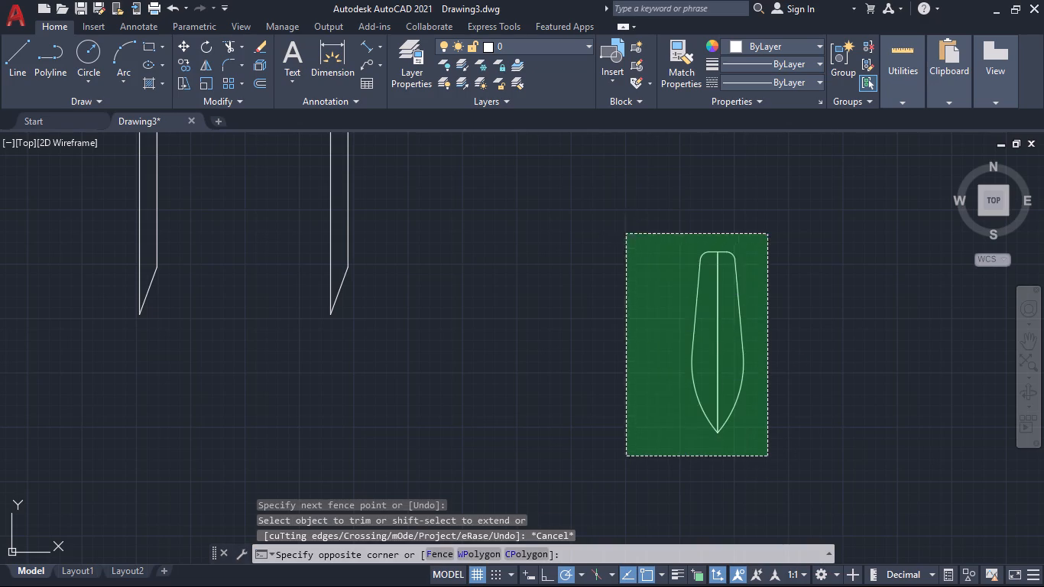
left_click(626, 234)
key("j")
key("Return")
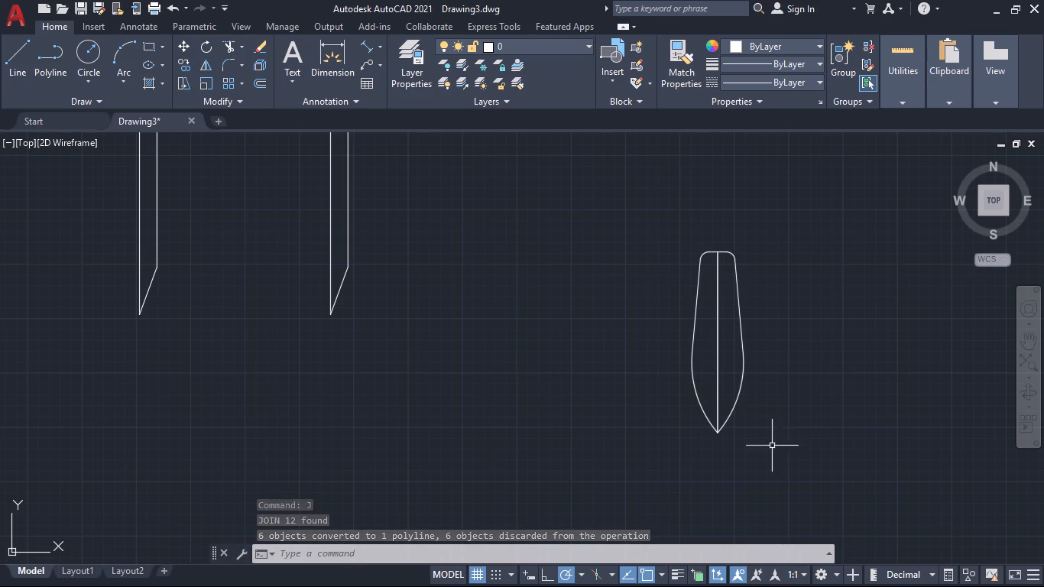
left_click(740, 392)
key("grave")
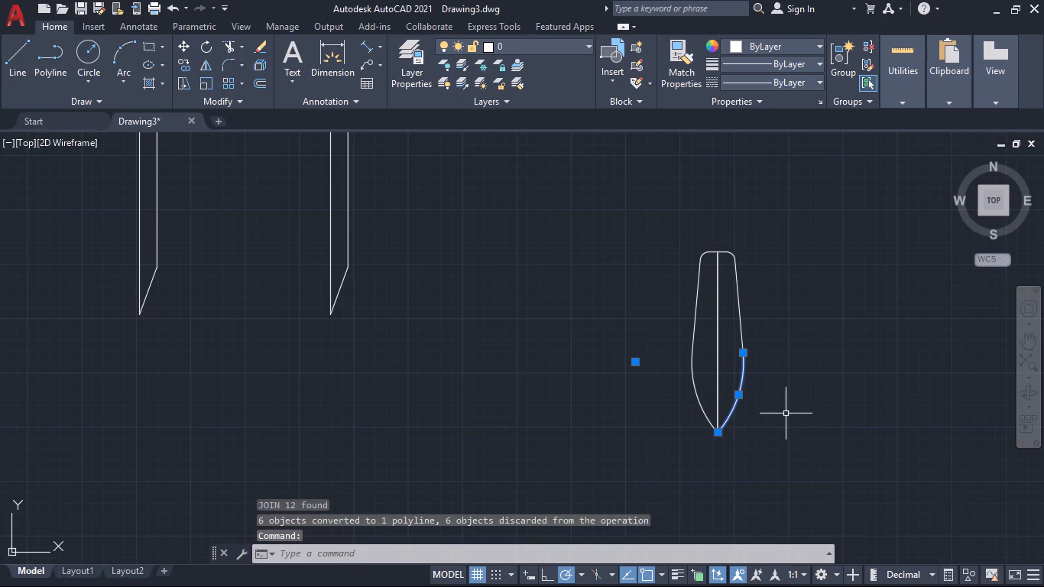
key("Escape")
left_click(791, 459)
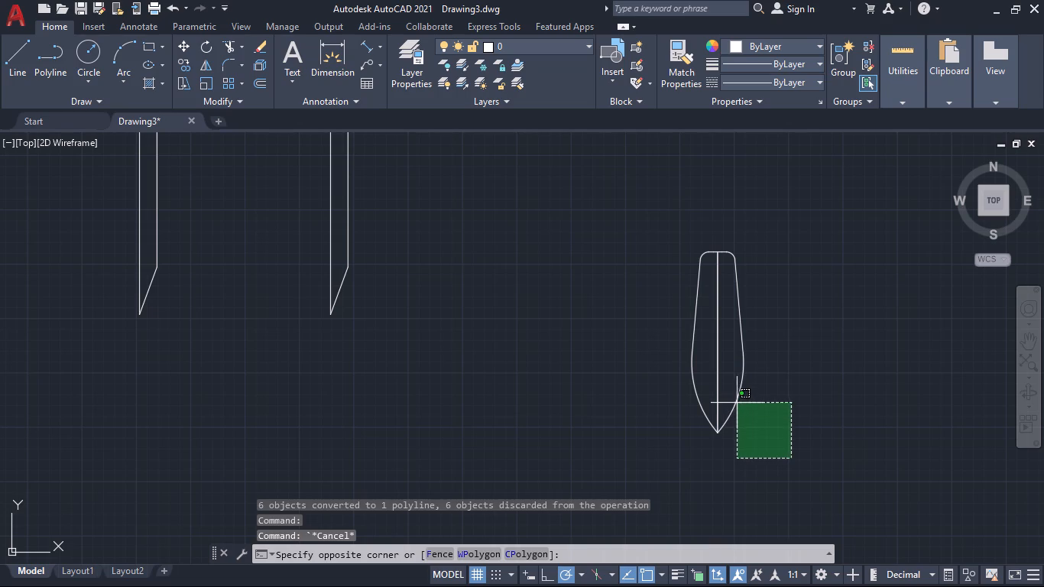
left_click(732, 398)
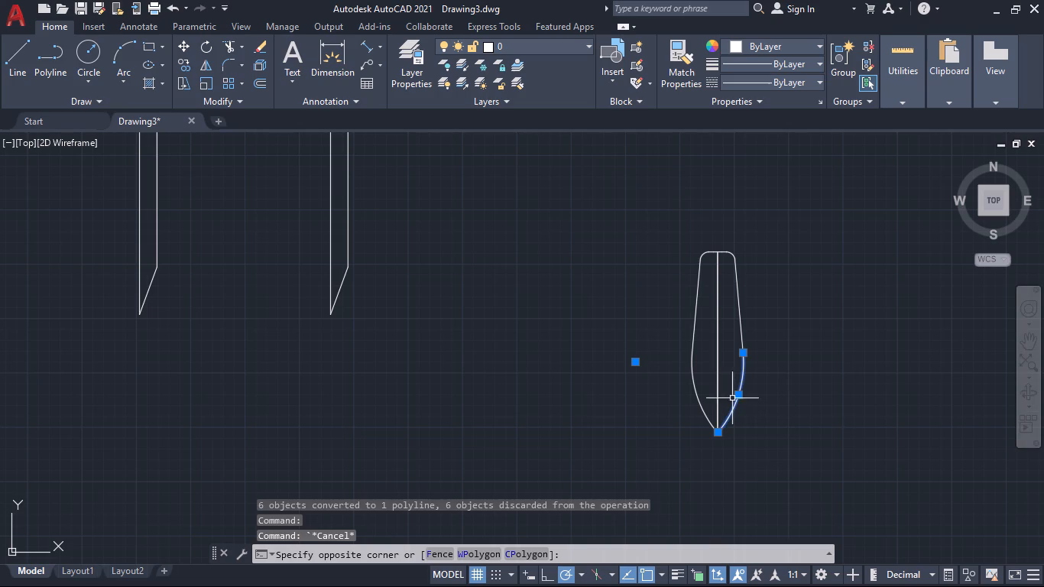
key("Escape")
Convert the leaf-shaped strip's outline and centre lines into regions, and check the right half by selecting it.
left_click(793, 480)
left_click(624, 190)
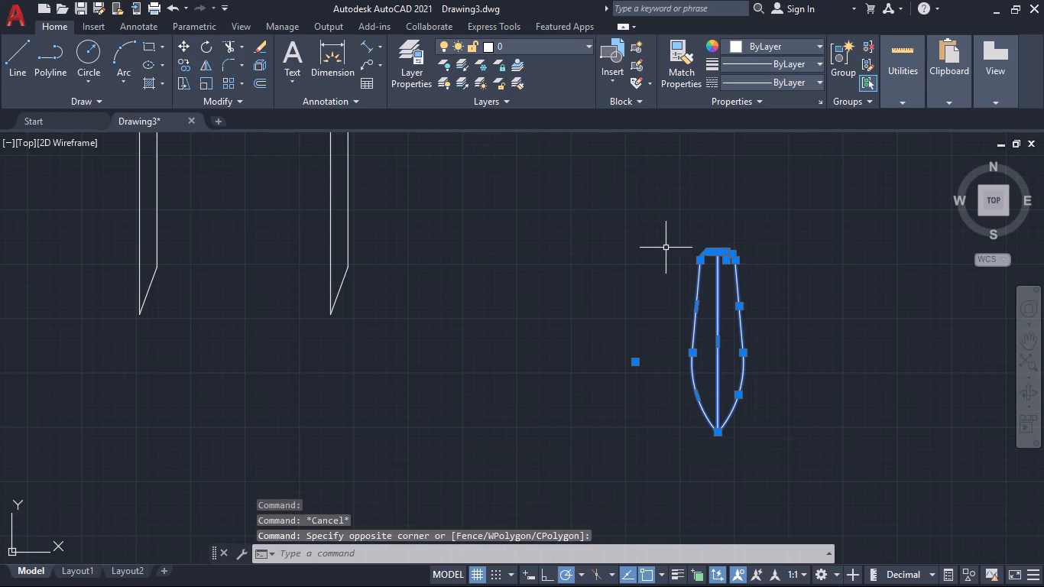
type("reg")
key("Return")
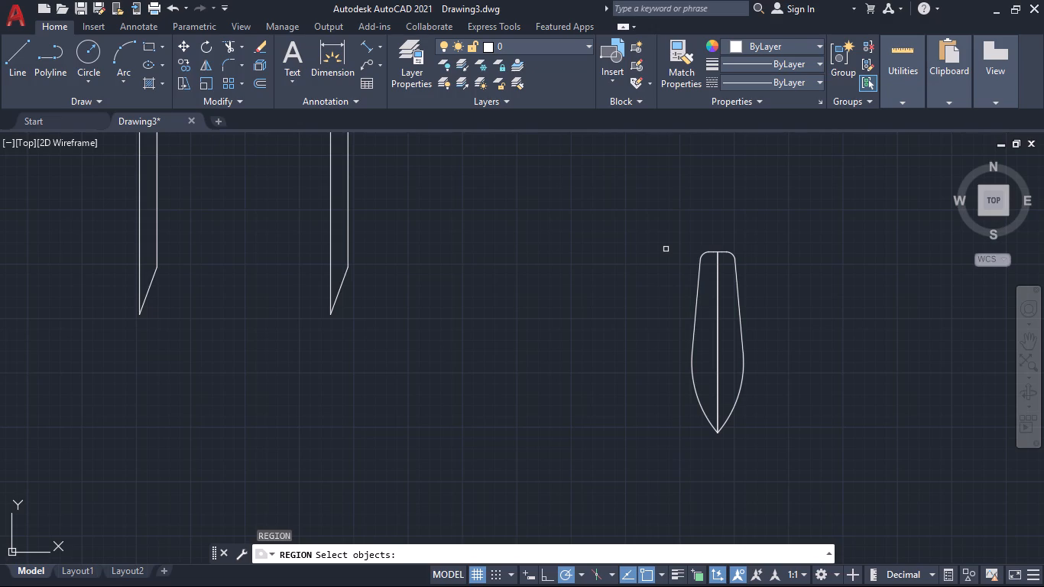
left_click(822, 445)
left_click(648, 238)
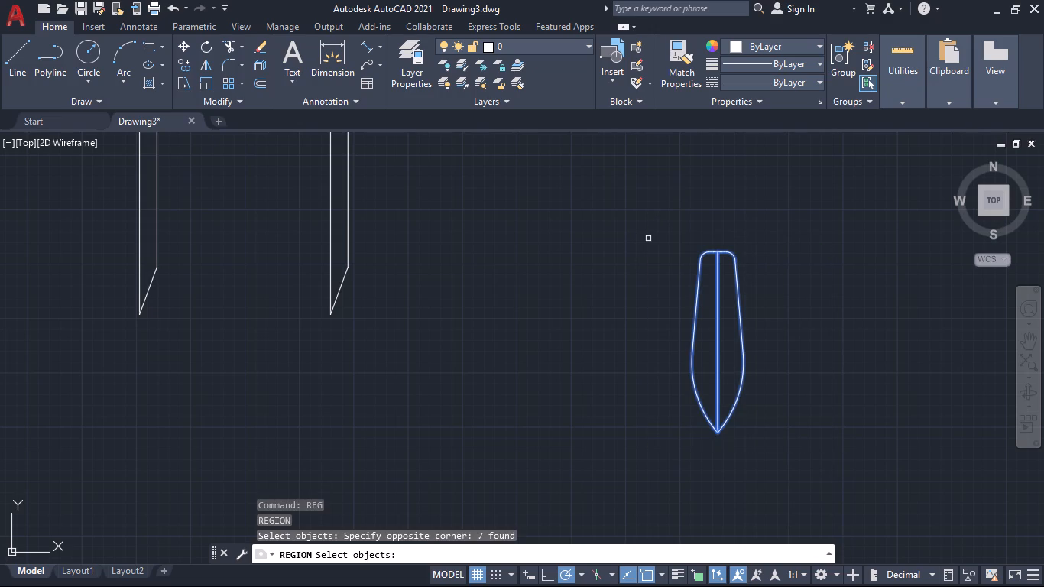
key("Return")
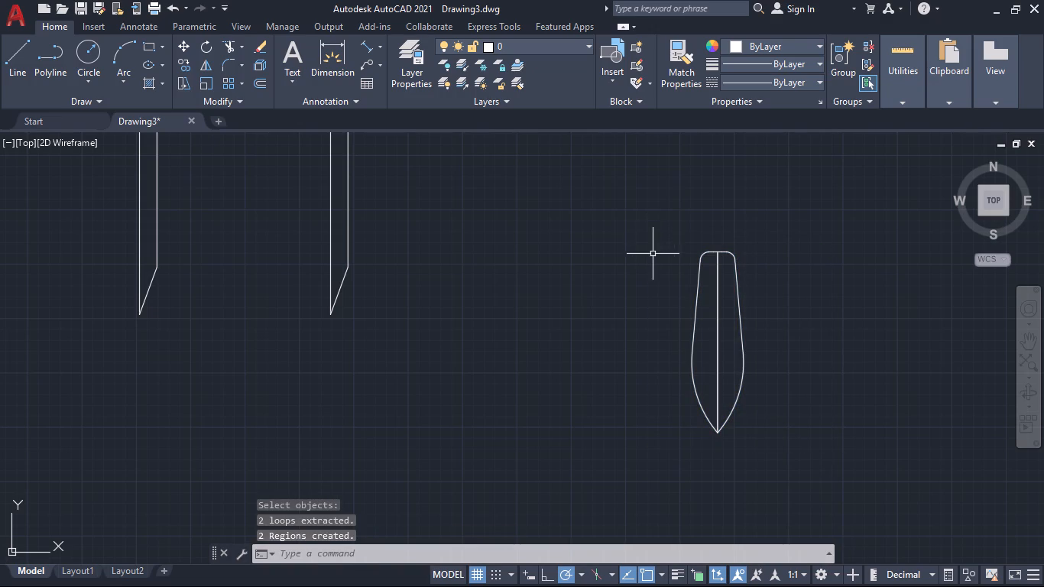
left_click(776, 367)
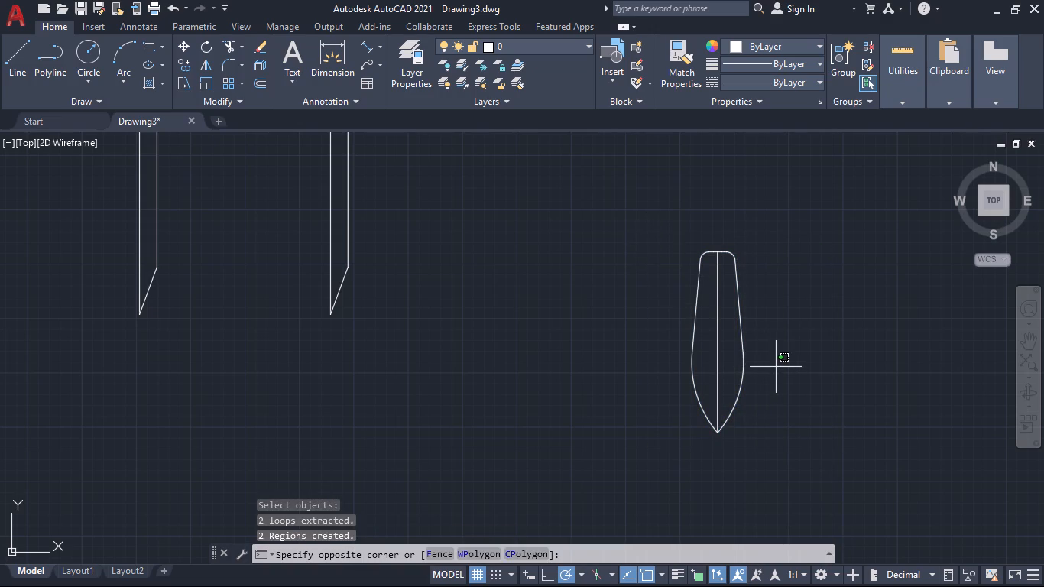
left_click(740, 339)
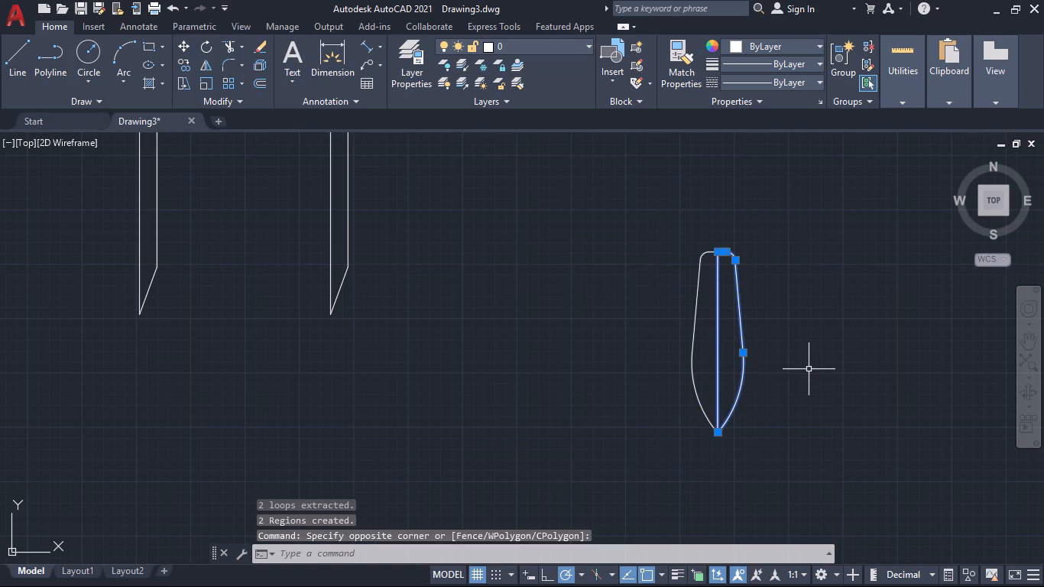
key("Escape")
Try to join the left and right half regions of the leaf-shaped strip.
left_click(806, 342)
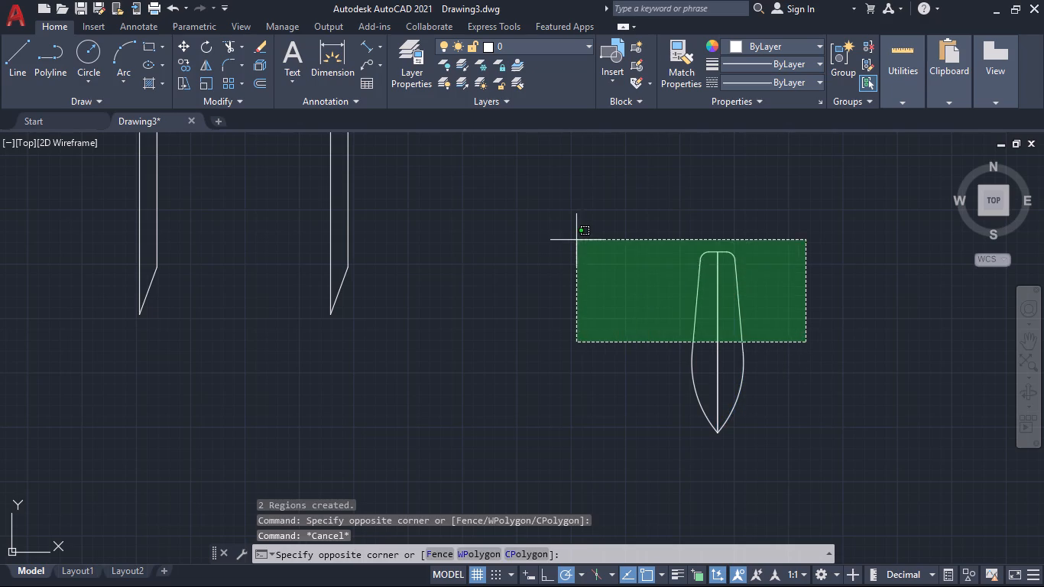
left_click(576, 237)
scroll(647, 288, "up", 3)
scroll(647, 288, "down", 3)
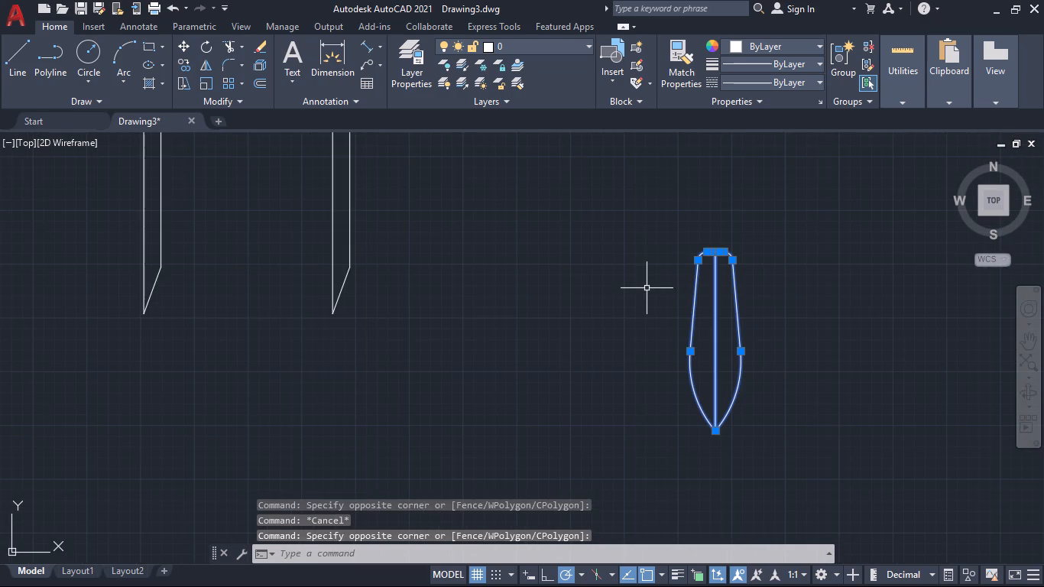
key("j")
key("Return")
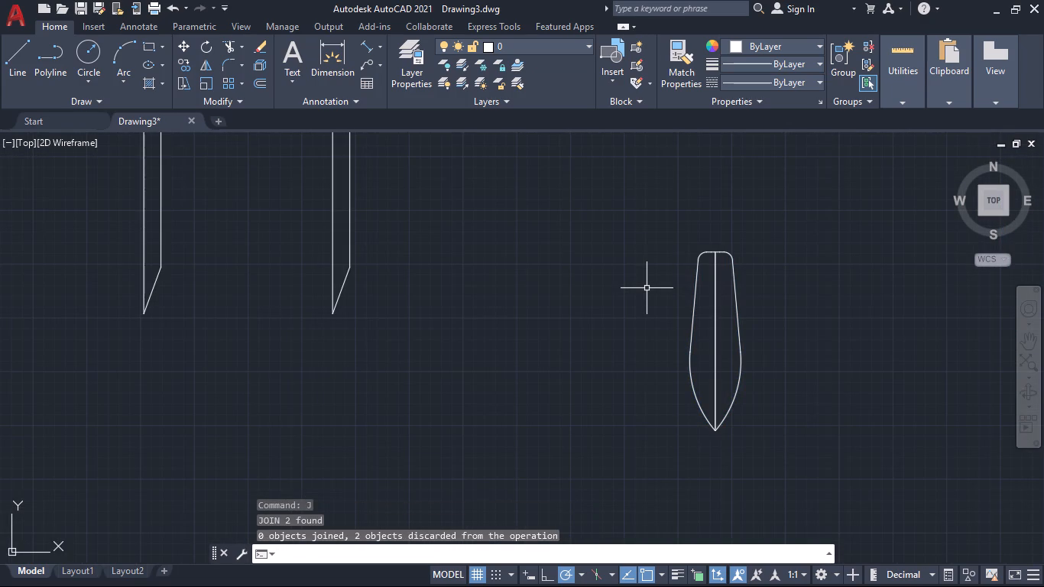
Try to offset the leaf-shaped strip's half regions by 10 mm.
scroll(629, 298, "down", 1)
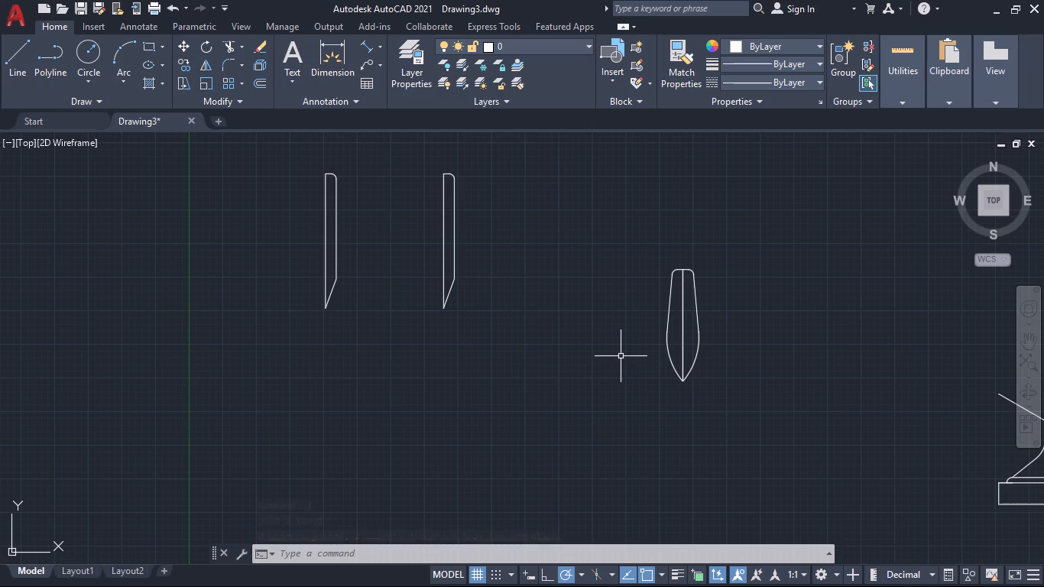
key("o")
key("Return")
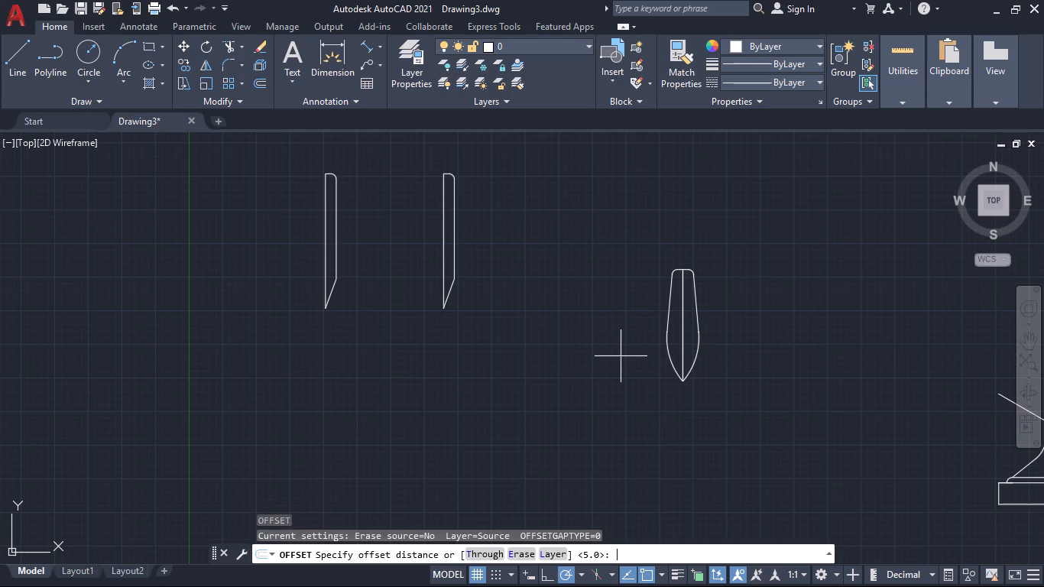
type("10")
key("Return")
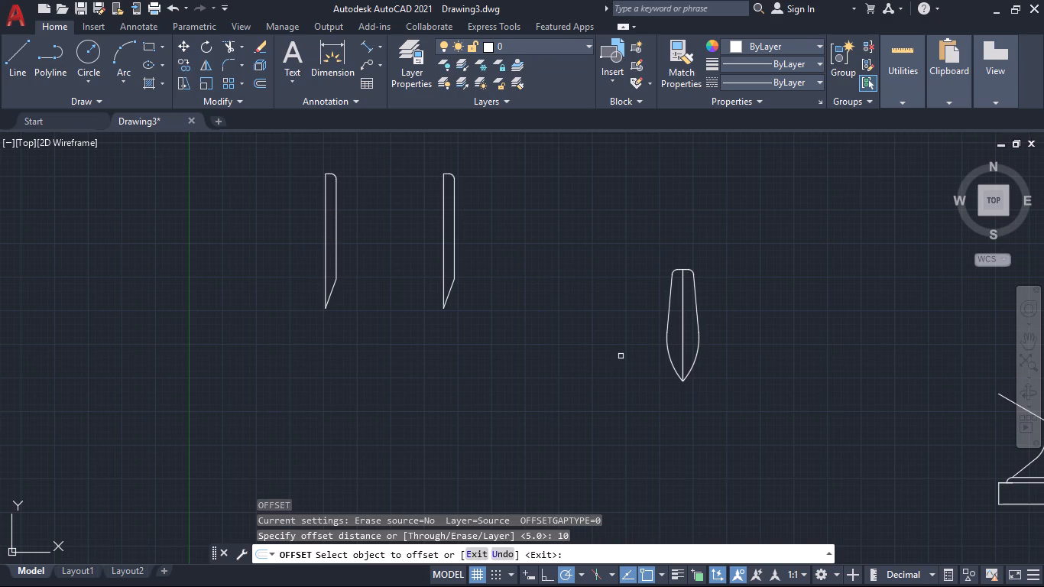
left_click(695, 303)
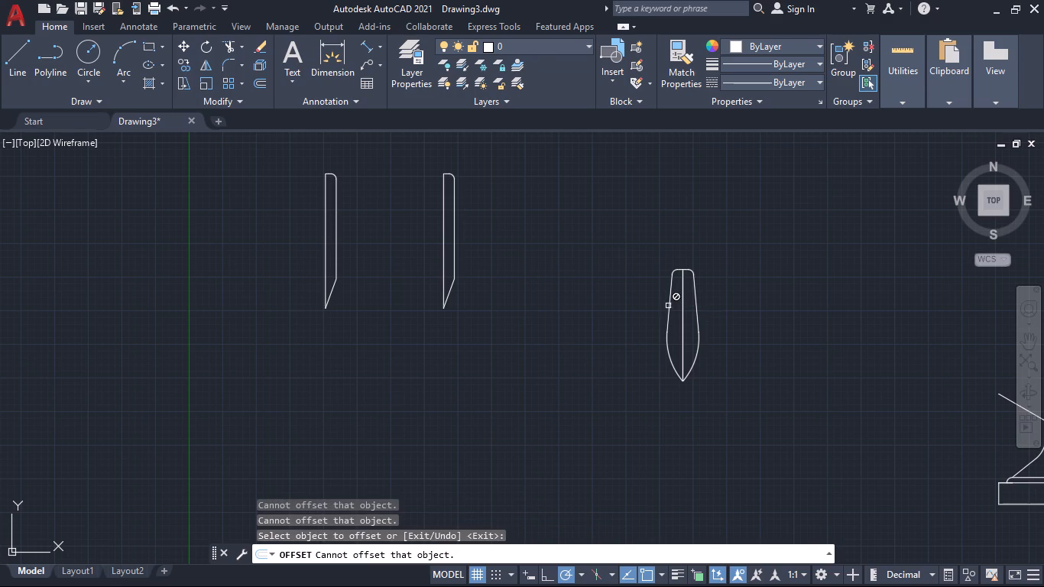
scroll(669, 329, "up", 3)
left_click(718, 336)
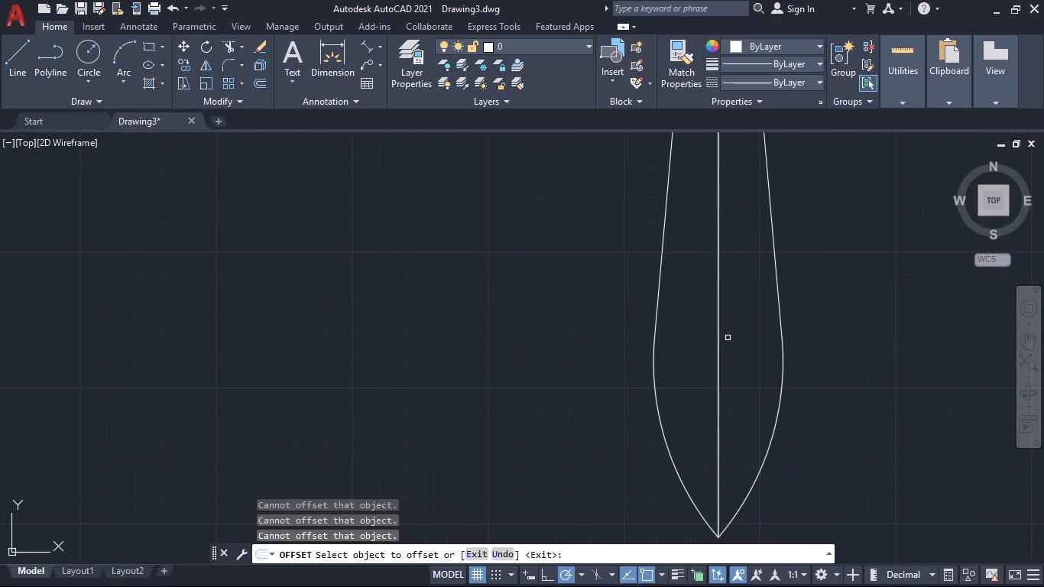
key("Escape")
Explode both half regions of the leaf-shaped strip into separate lines and arcs.
scroll(818, 411, "down", 3)
left_click(877, 462)
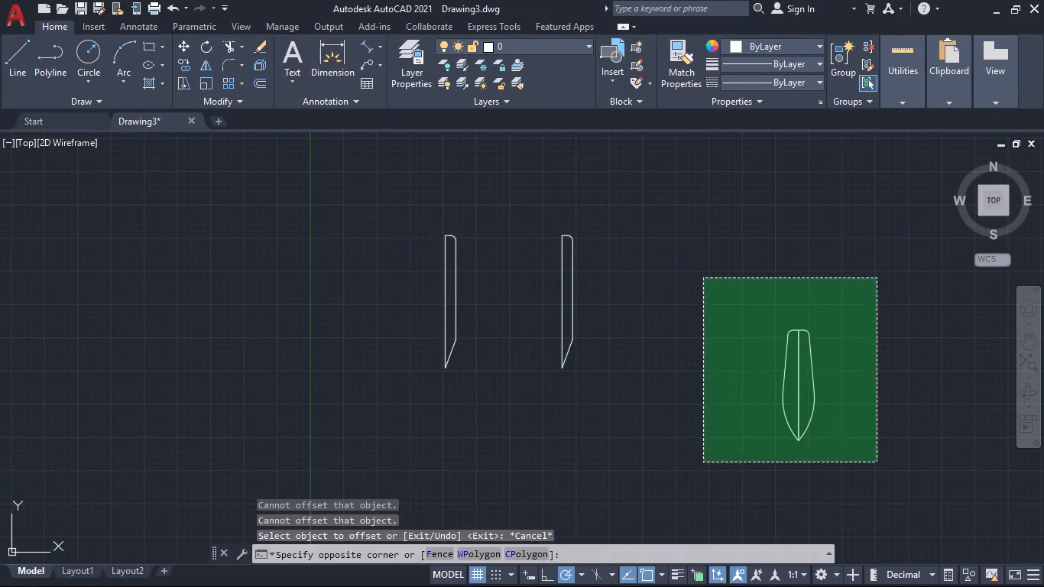
left_click(703, 278)
key("x")
key("Return")
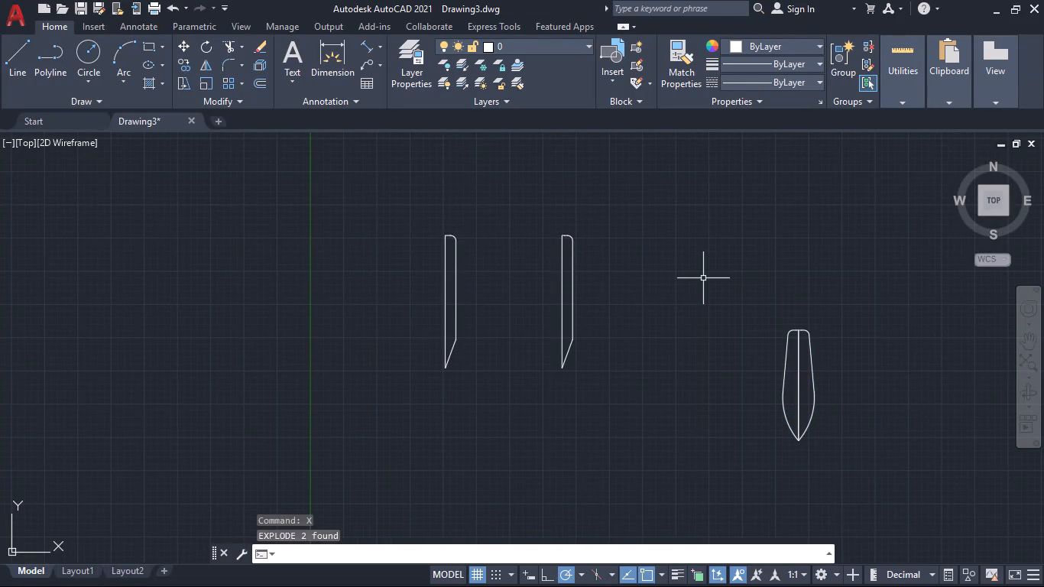
Offset the right side line and right lower arc of the leaf-shaped strip 10 mm outward.
middle_click_drag(695, 412, 543, 351)
scroll(537, 349, "up", 1)
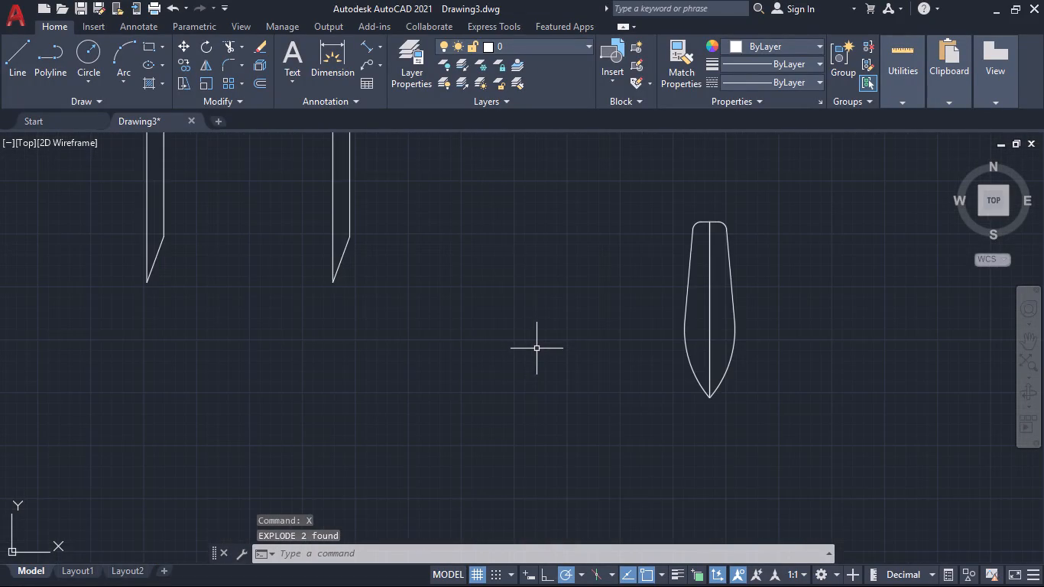
middle_click_drag(543, 351, 521, 394)
key("o")
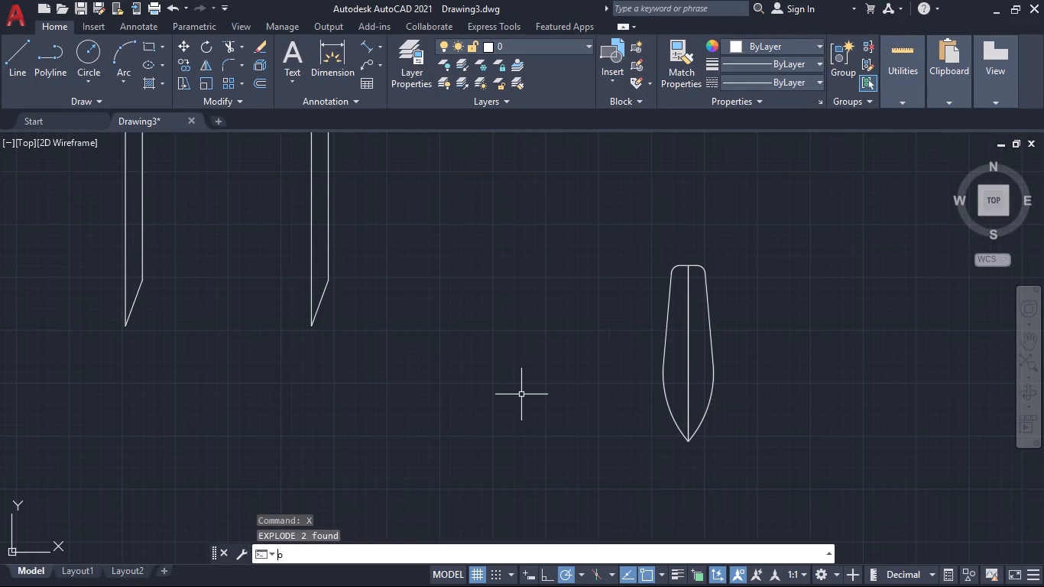
key("Return")
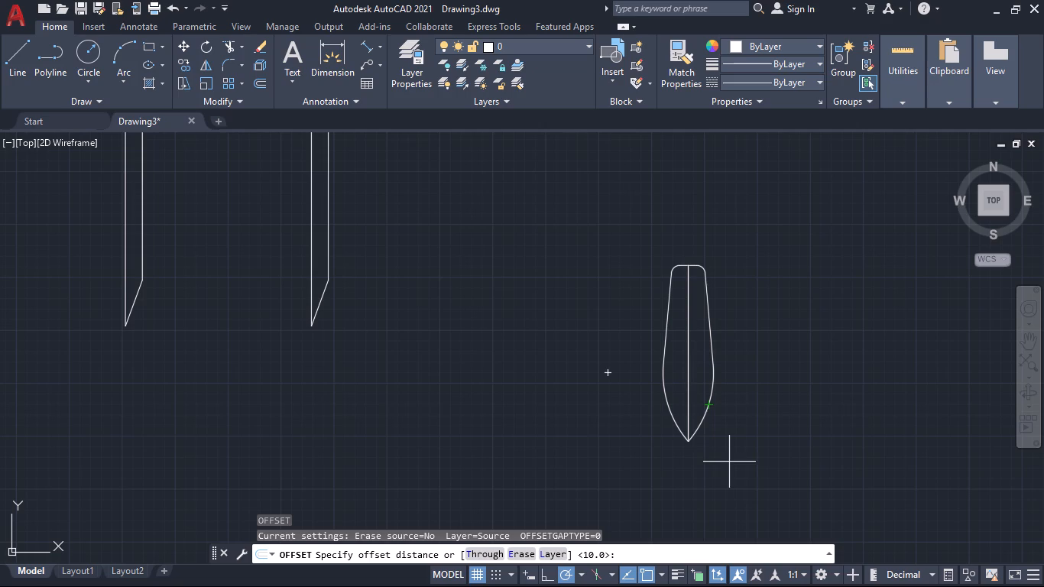
type("10")
key("Return")
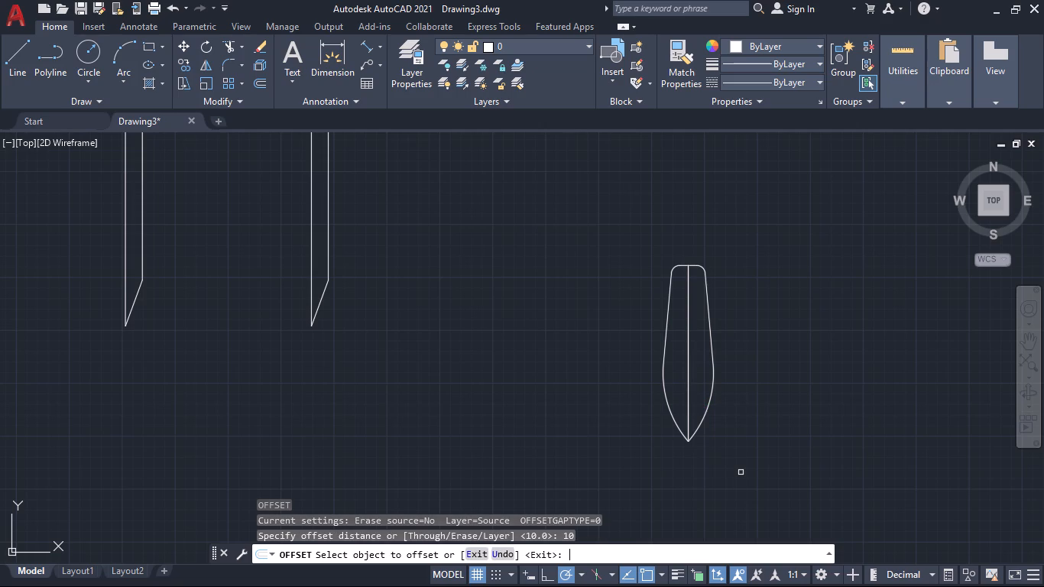
left_click(710, 341)
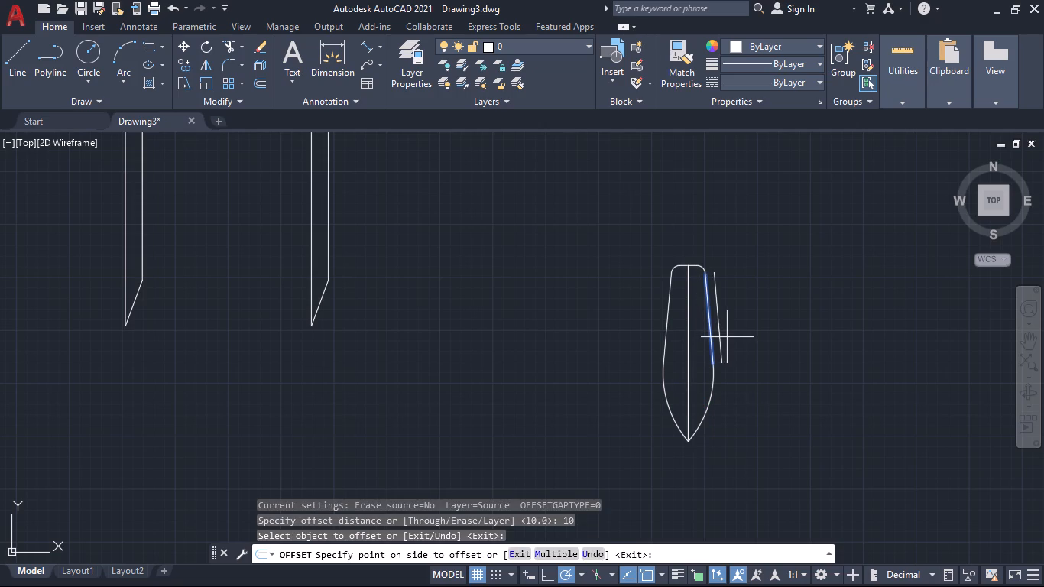
left_click(727, 337)
scroll(775, 364, "down", 3)
middle_click_drag(790, 402, 750, 402)
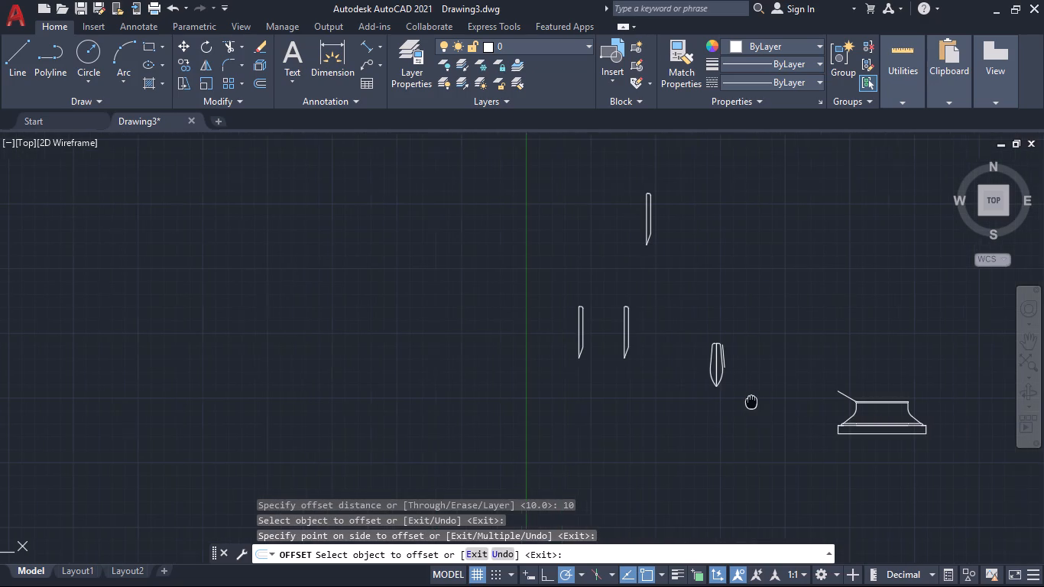
middle_click_drag(750, 402, 749, 402)
scroll(724, 370, "up", 4)
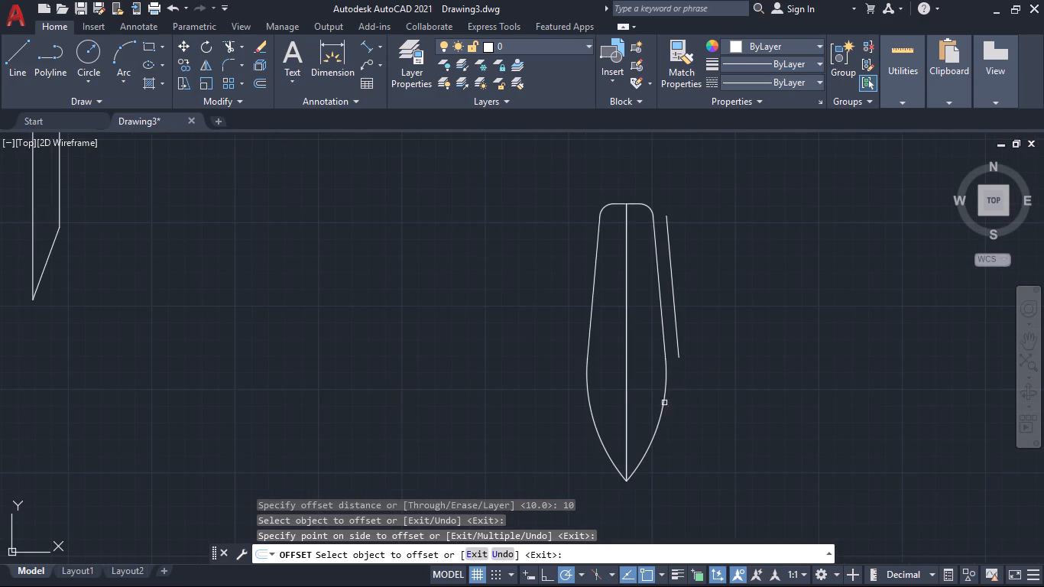
left_click(663, 403)
left_click(679, 404)
Offset the left lower arc and left side line of the leaf-shaped strip 10 mm outward.
middle_click_drag(686, 473, 736, 413)
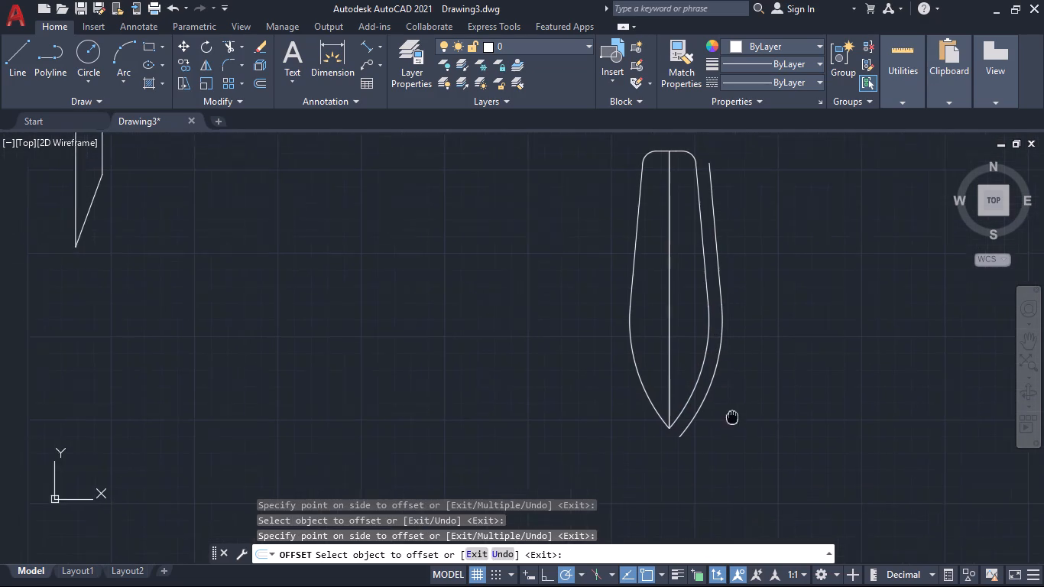
middle_click_drag(736, 413, 737, 411)
left_click(645, 363)
left_click(627, 352)
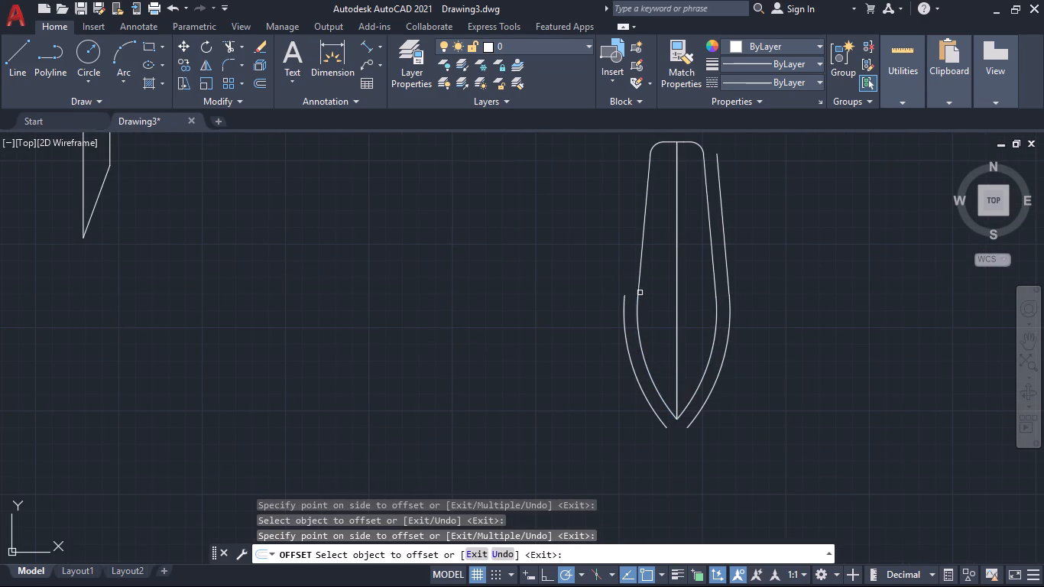
left_click(637, 271)
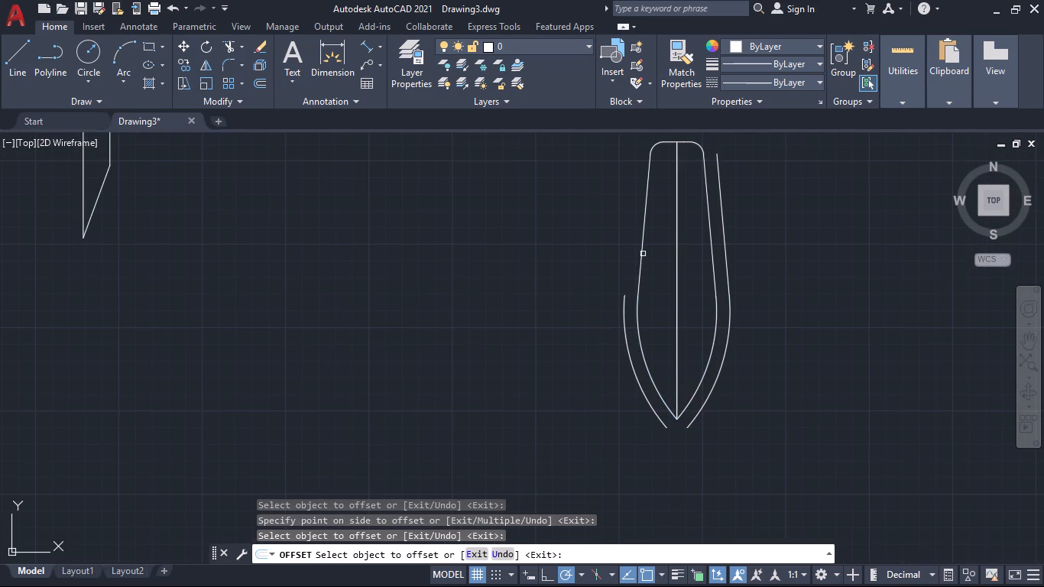
left_click(644, 251)
left_click(624, 245)
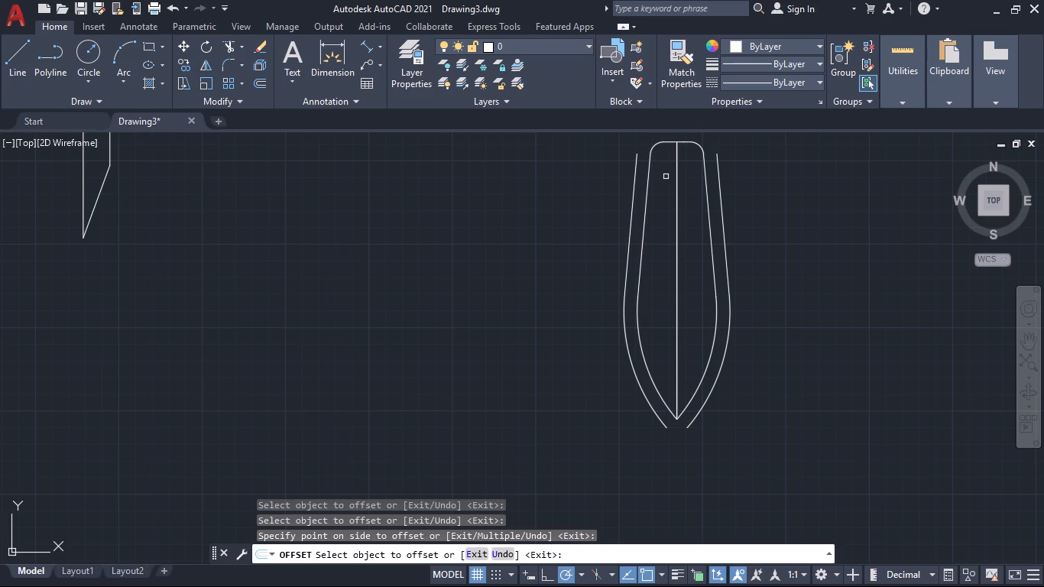
Offset the top edge segments and both rounded top corners of the leaf-shaped strip 10 mm outward.
middle_click_drag(667, 176, 676, 324)
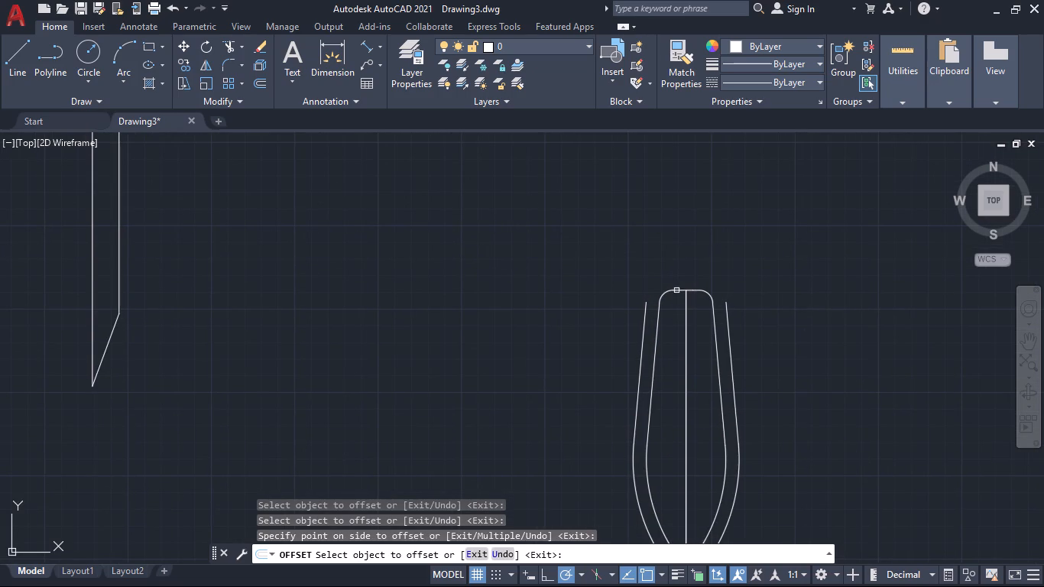
left_click(676, 290)
scroll(684, 276, "up", 2)
left_click(684, 276)
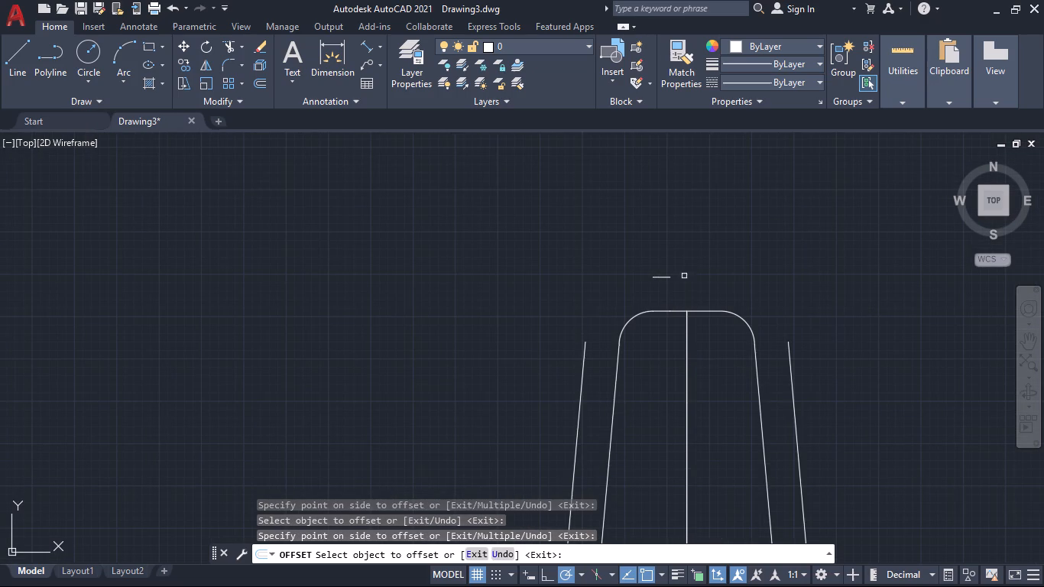
left_click(682, 310)
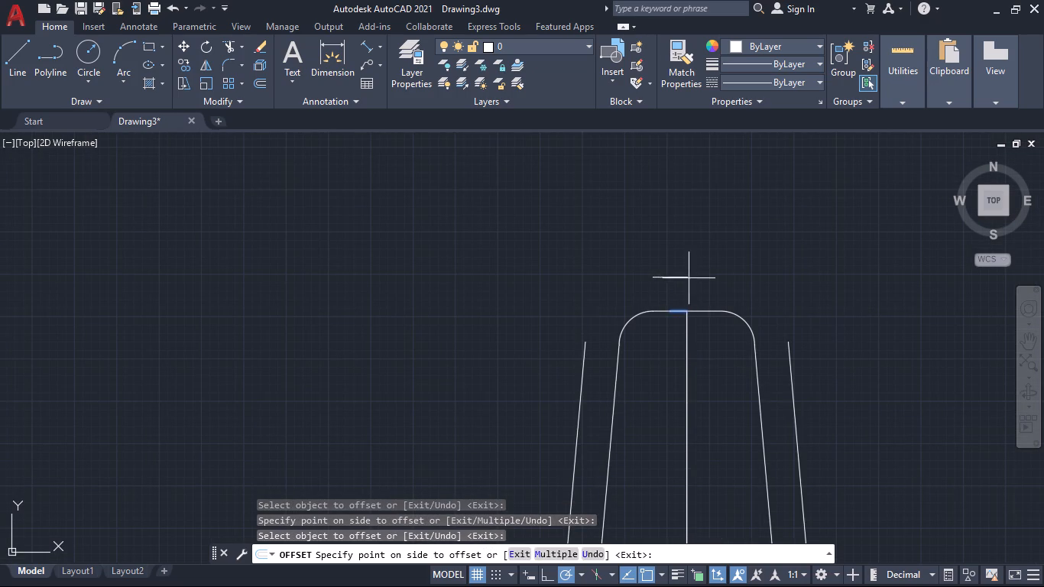
left_click(689, 278)
left_click(701, 312)
left_click(697, 271)
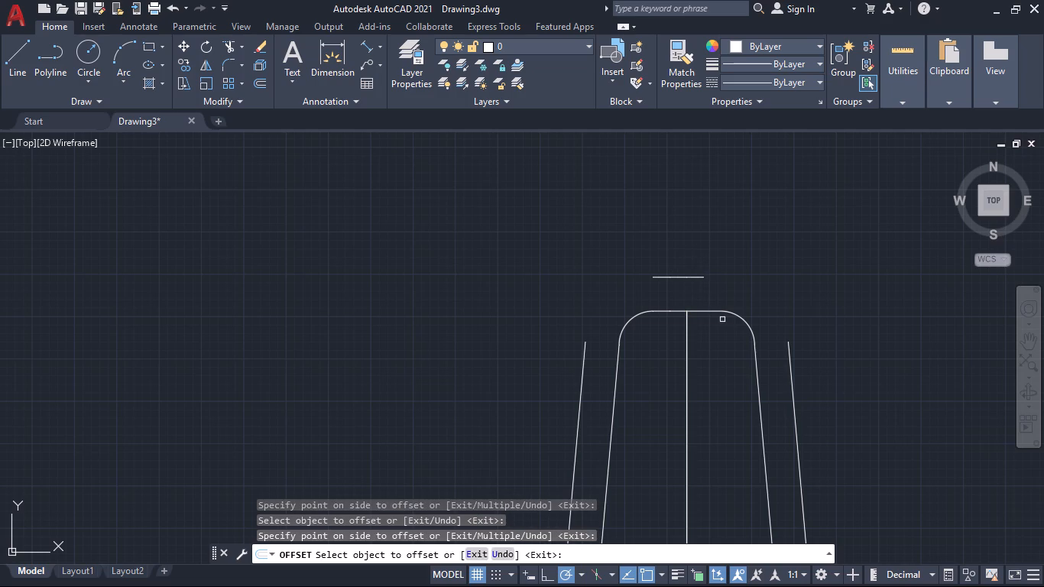
left_click(730, 311)
left_click(728, 280)
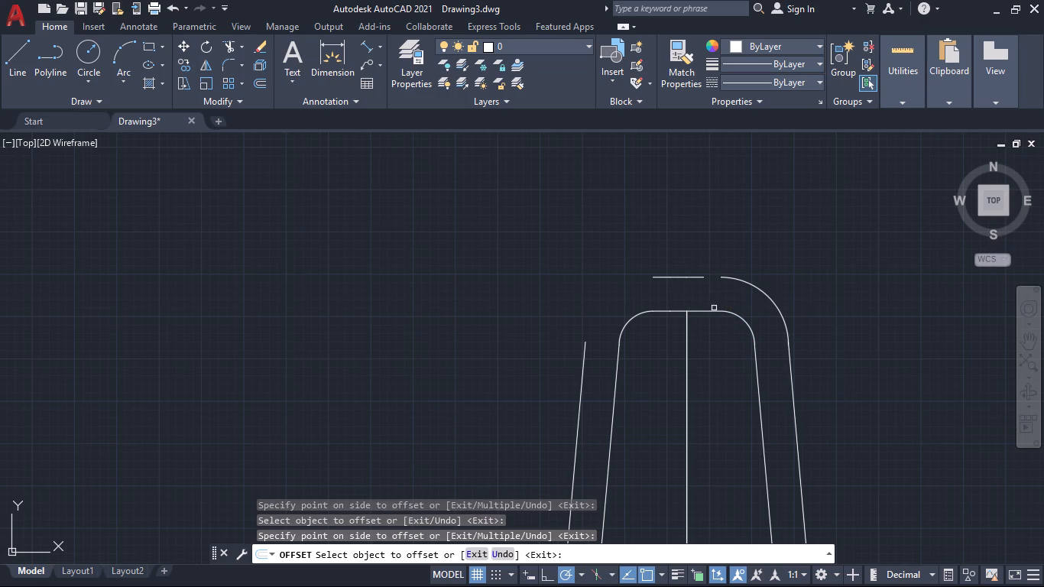
left_click(712, 312)
left_click(712, 283)
left_click(634, 319)
left_click(608, 300)
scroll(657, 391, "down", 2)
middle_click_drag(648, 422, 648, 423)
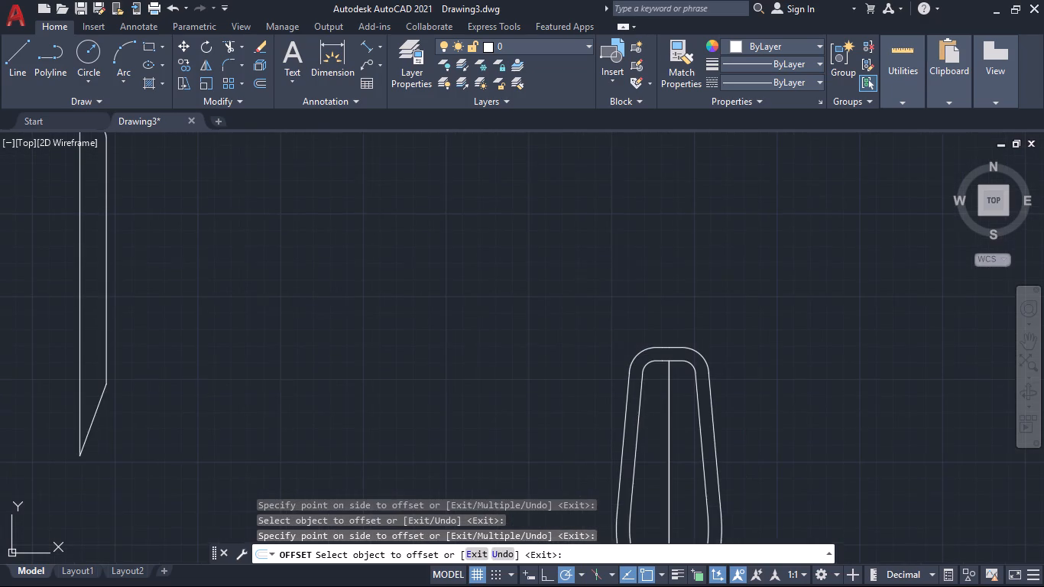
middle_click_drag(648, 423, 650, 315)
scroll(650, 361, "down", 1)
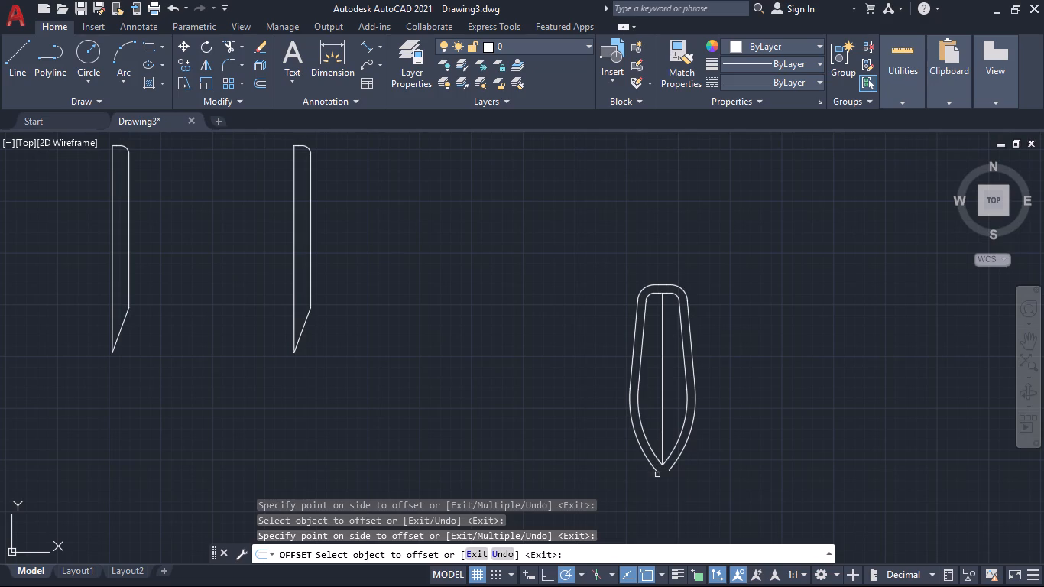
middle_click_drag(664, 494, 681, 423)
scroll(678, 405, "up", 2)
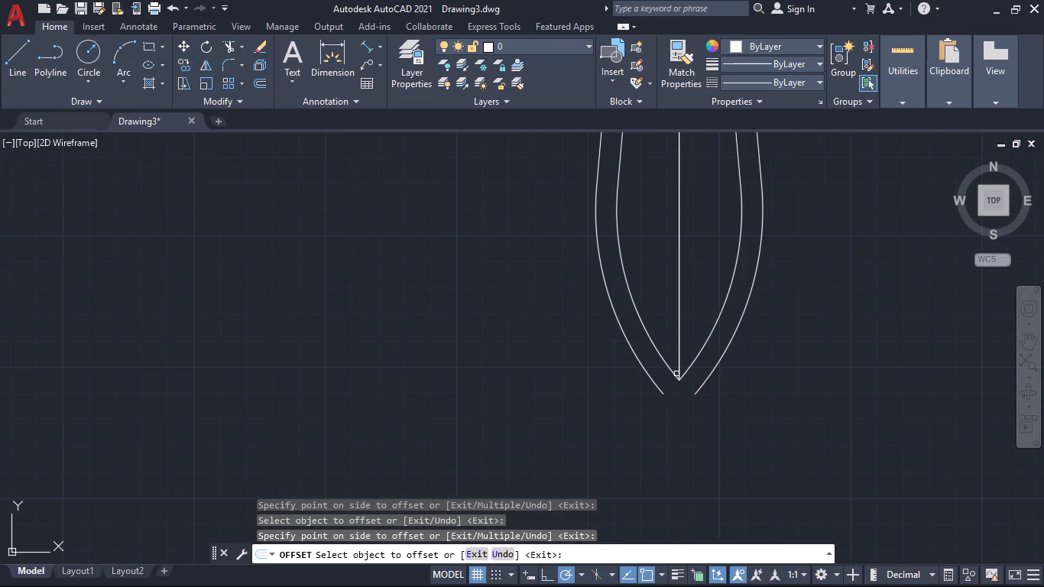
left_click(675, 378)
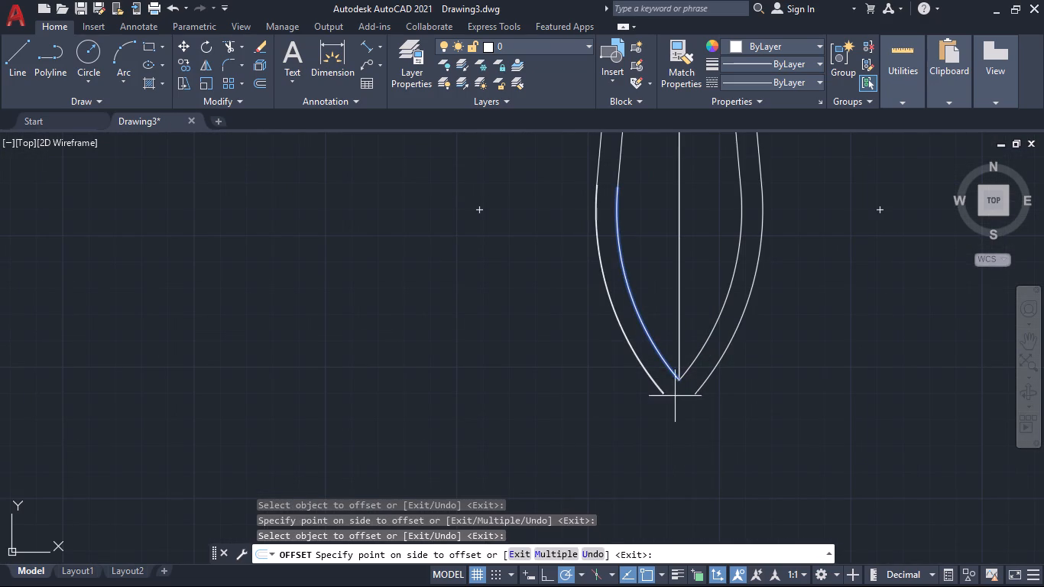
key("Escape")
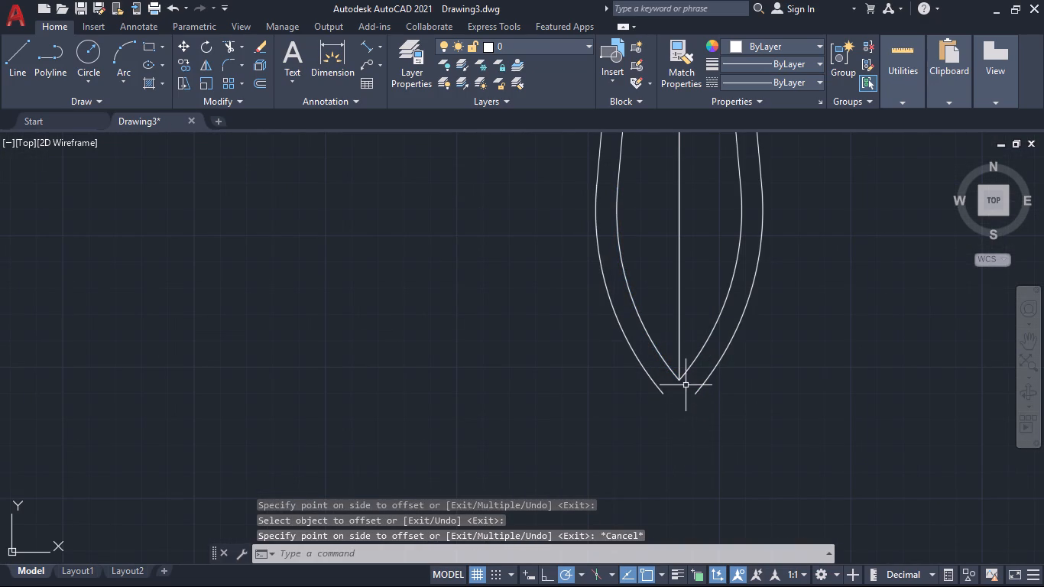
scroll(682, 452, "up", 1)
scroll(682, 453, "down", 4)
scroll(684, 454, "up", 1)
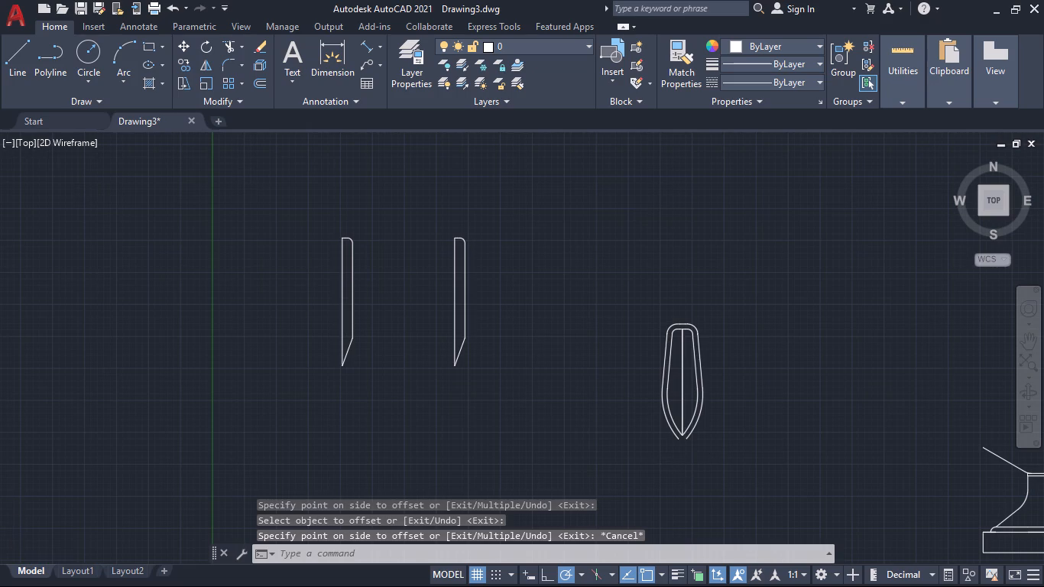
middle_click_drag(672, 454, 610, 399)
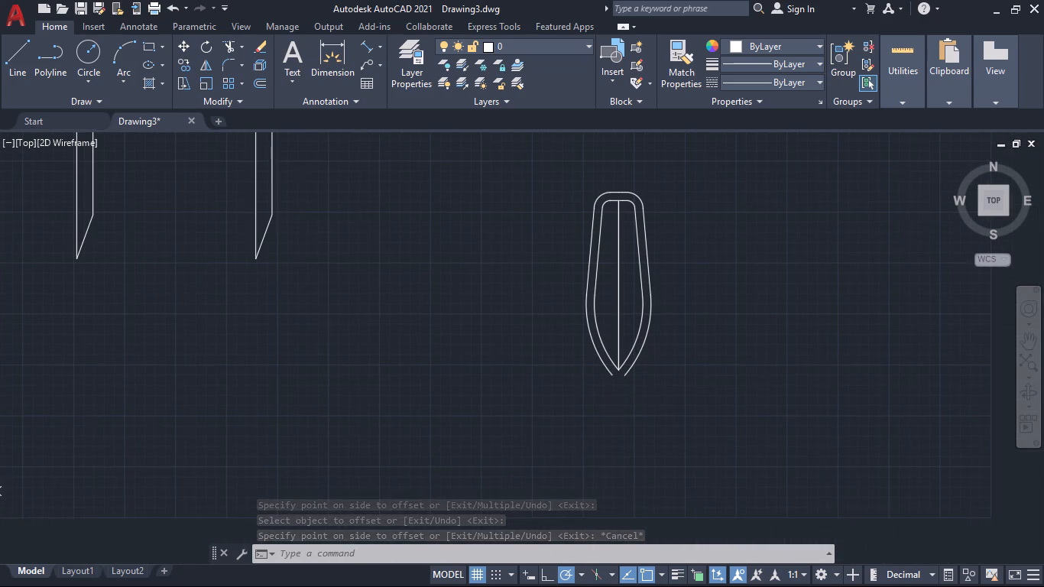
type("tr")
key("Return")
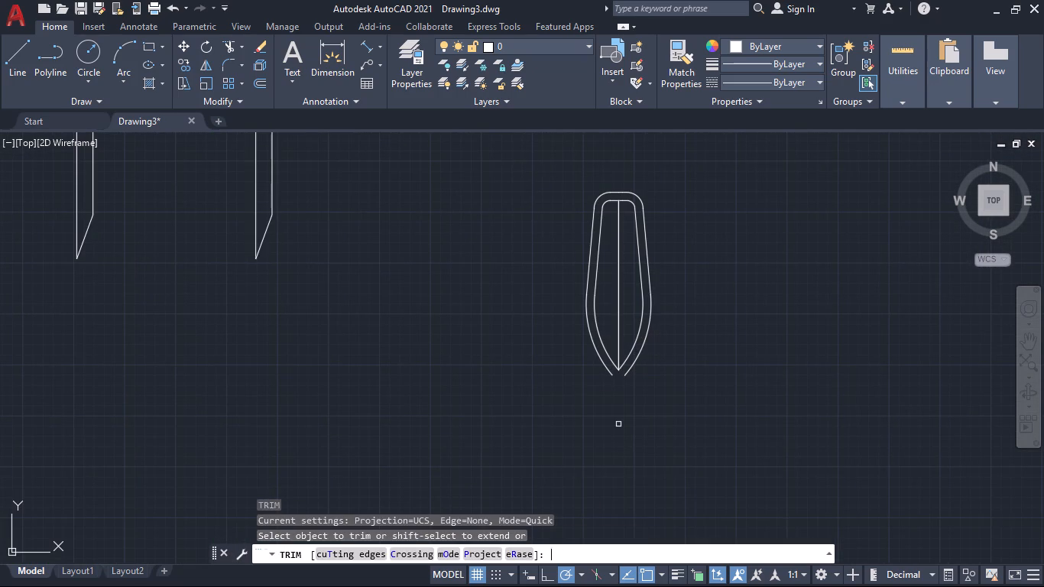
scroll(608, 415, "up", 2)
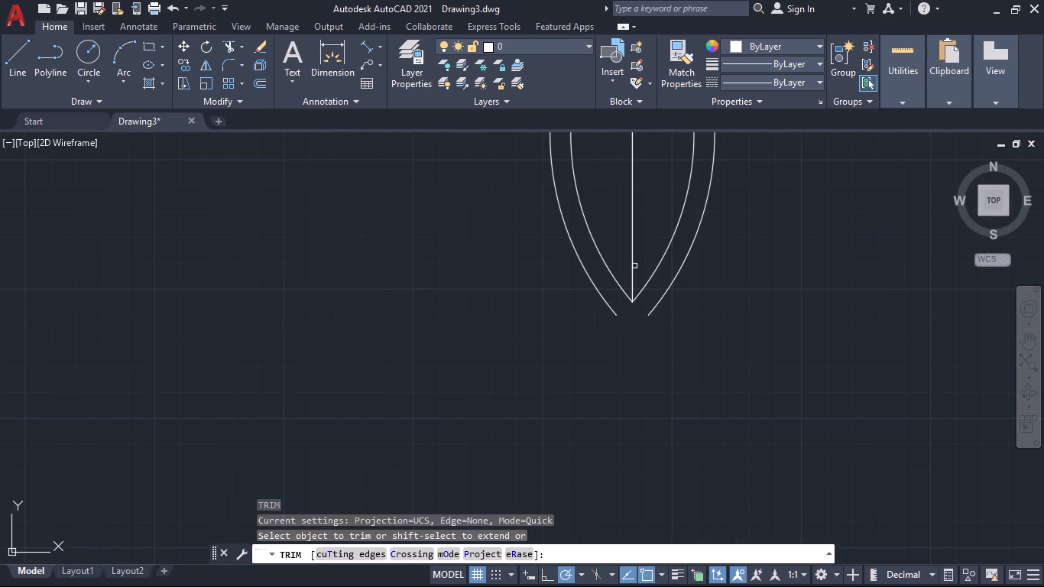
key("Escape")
Draw a short vertical helper line straight down from the inner outline's lower tip, past the open outer arcs.
key("l")
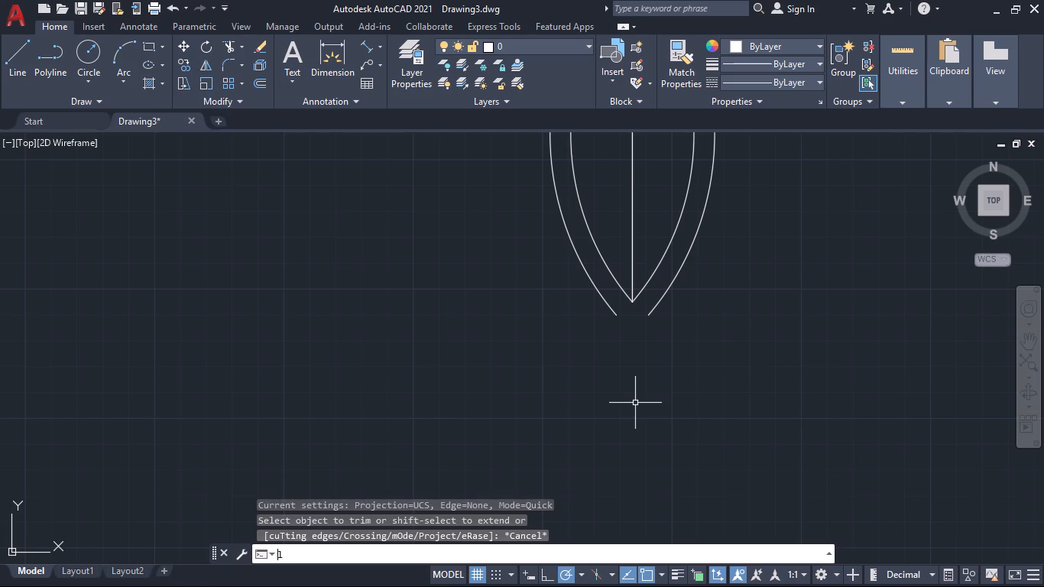
key("Return")
left_click(631, 305)
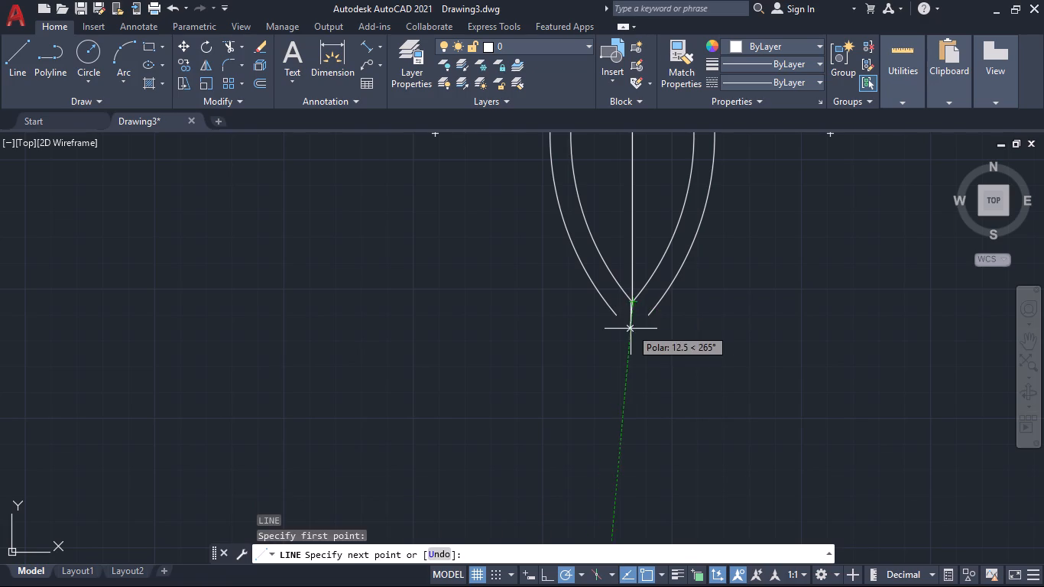
left_click(634, 362)
key("Escape")
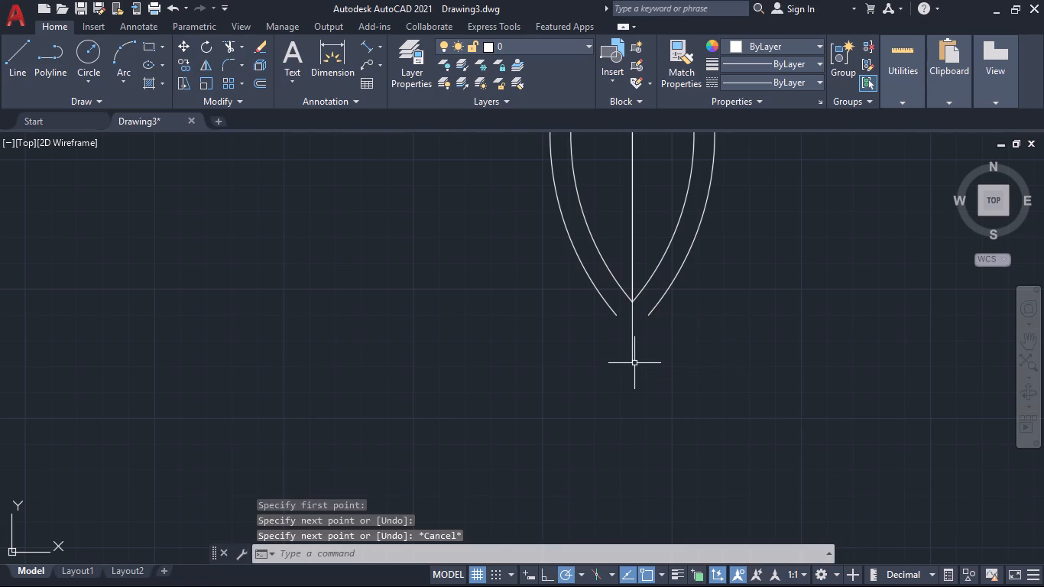
Extend both outer lower arcs to the vertical helper line and trim the helper line away.
type("tr")
key("Return")
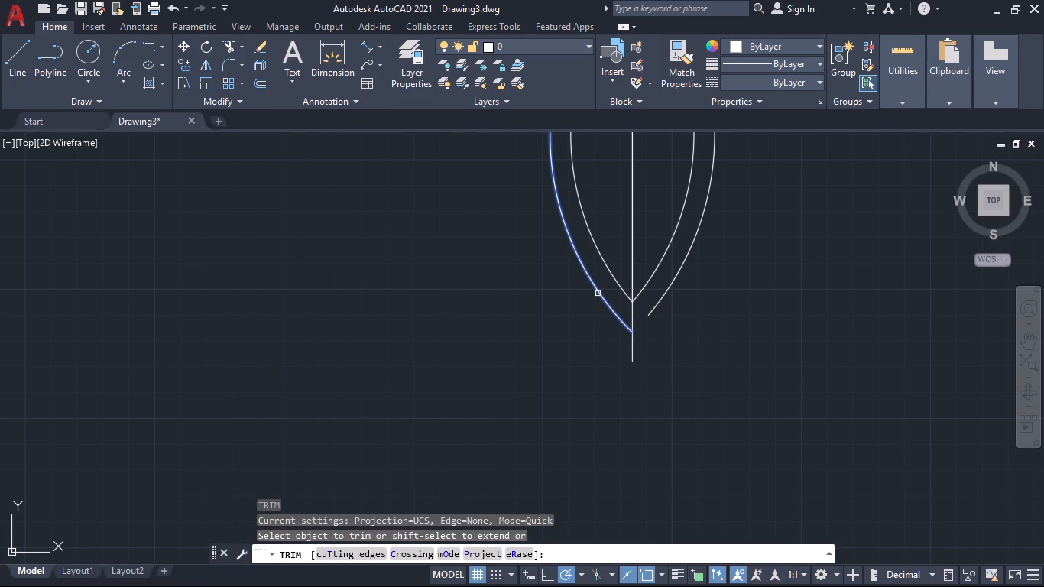
left_click(598, 293, "shift")
left_click(660, 297, "shift")
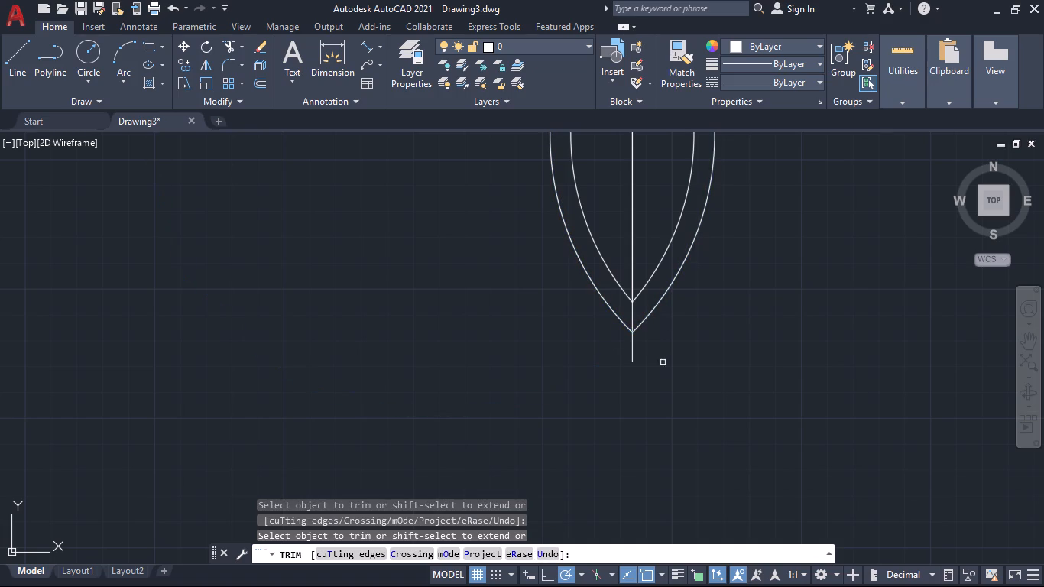
left_click(663, 362)
left_click(619, 348)
scroll(652, 426, "down", 2)
scroll(644, 409, "up", 1)
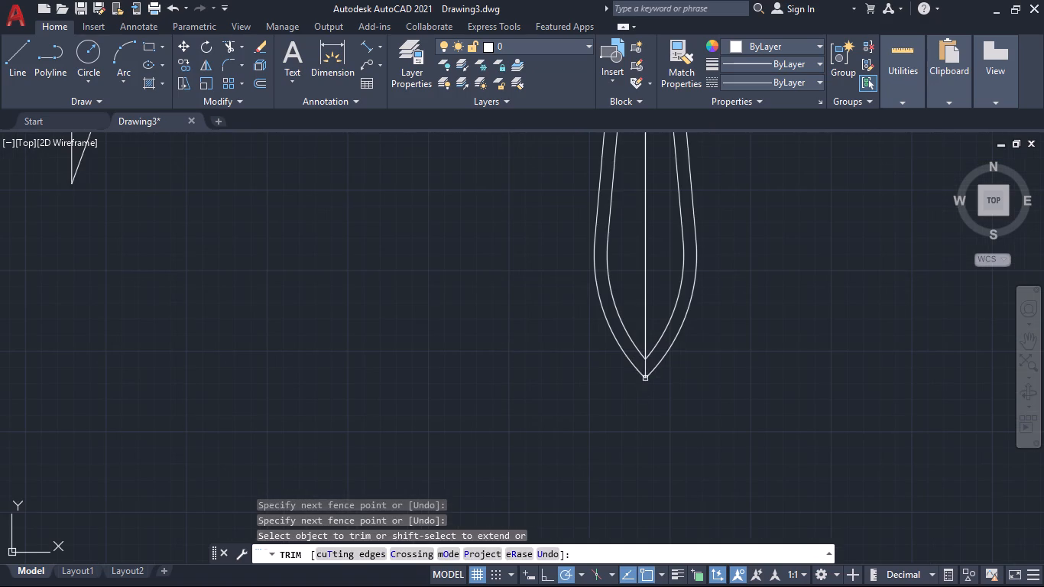
left_click(647, 369)
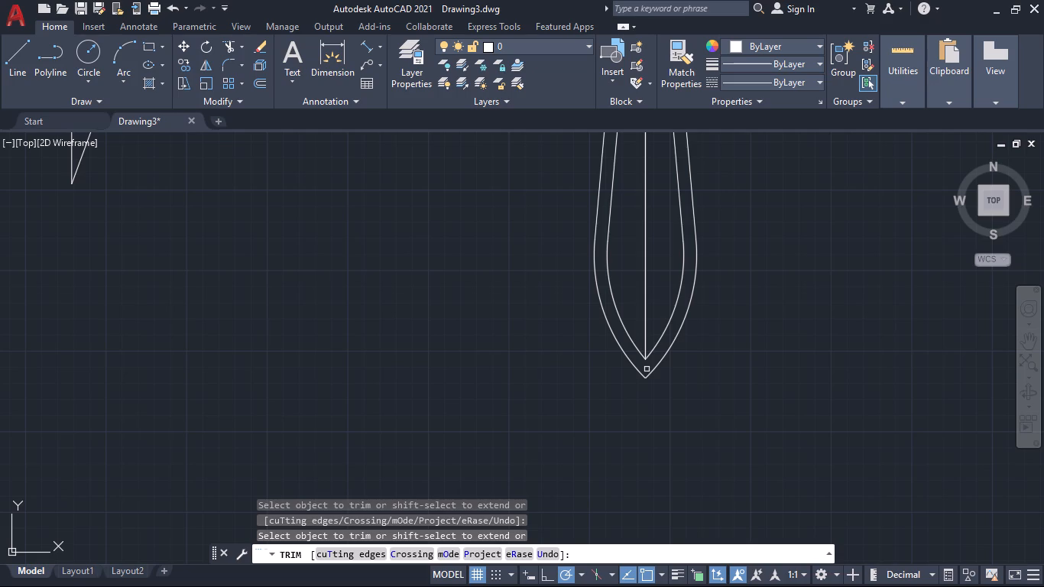
key("Escape")
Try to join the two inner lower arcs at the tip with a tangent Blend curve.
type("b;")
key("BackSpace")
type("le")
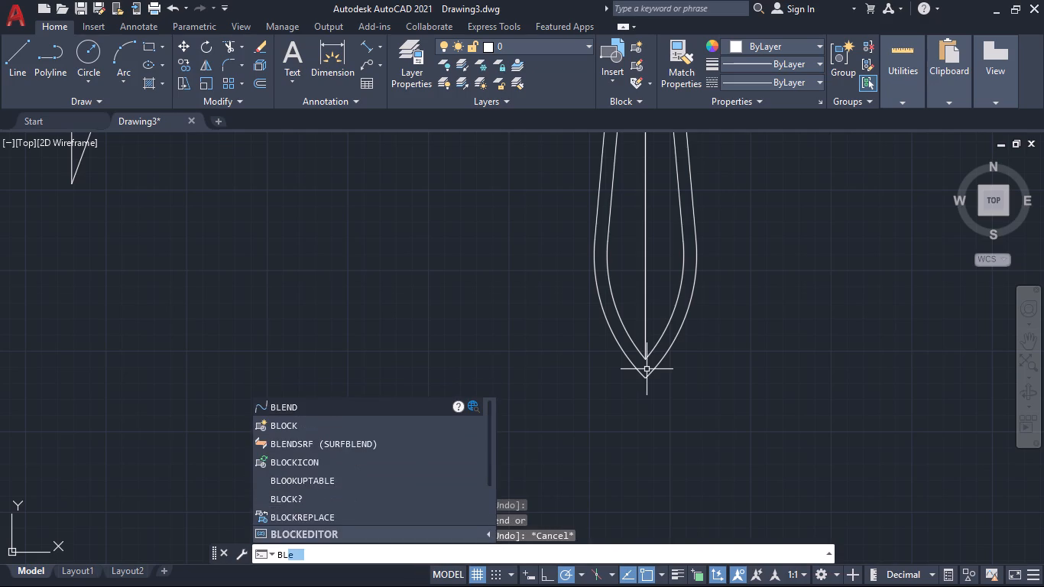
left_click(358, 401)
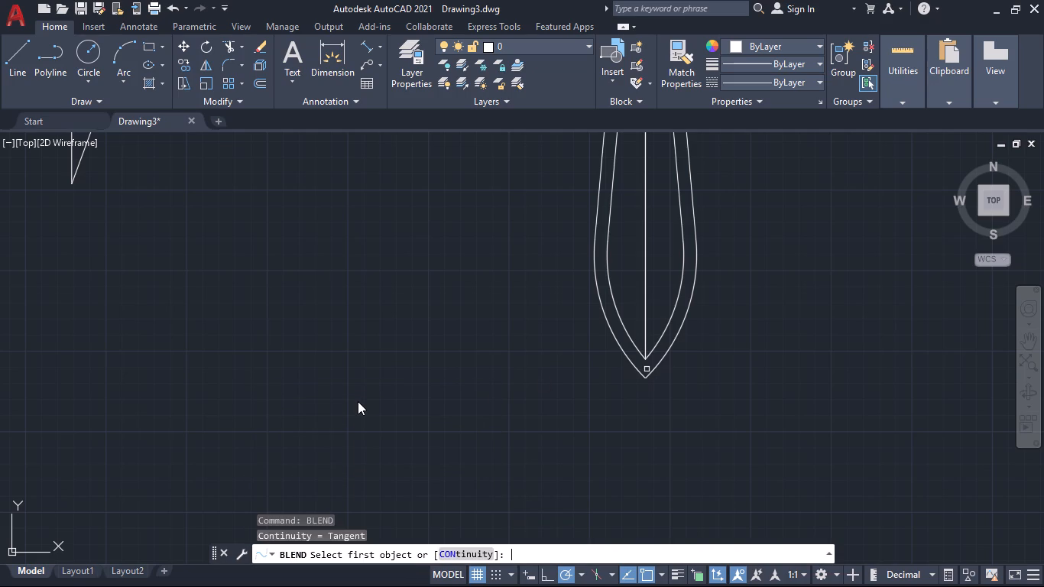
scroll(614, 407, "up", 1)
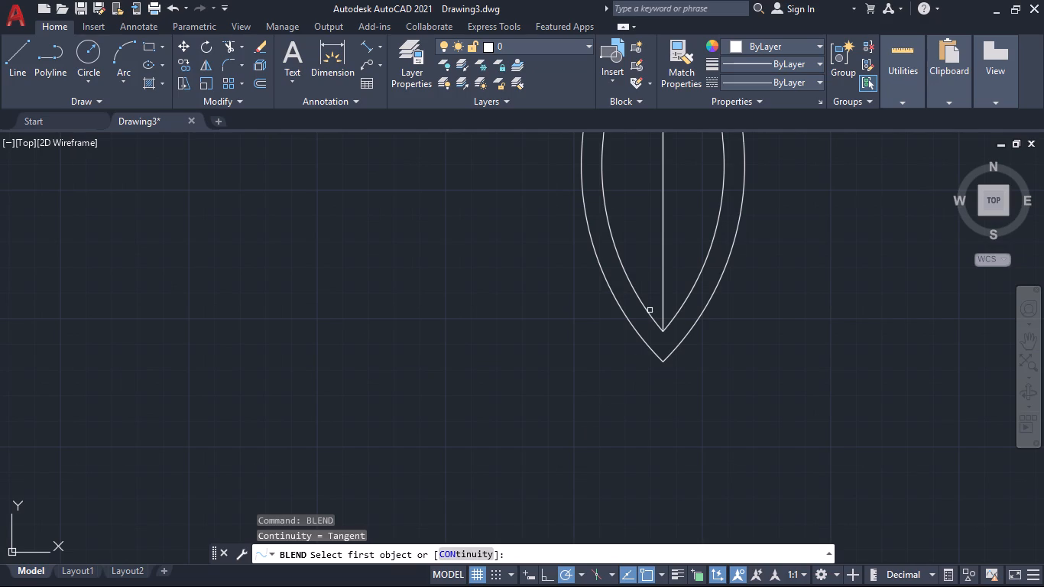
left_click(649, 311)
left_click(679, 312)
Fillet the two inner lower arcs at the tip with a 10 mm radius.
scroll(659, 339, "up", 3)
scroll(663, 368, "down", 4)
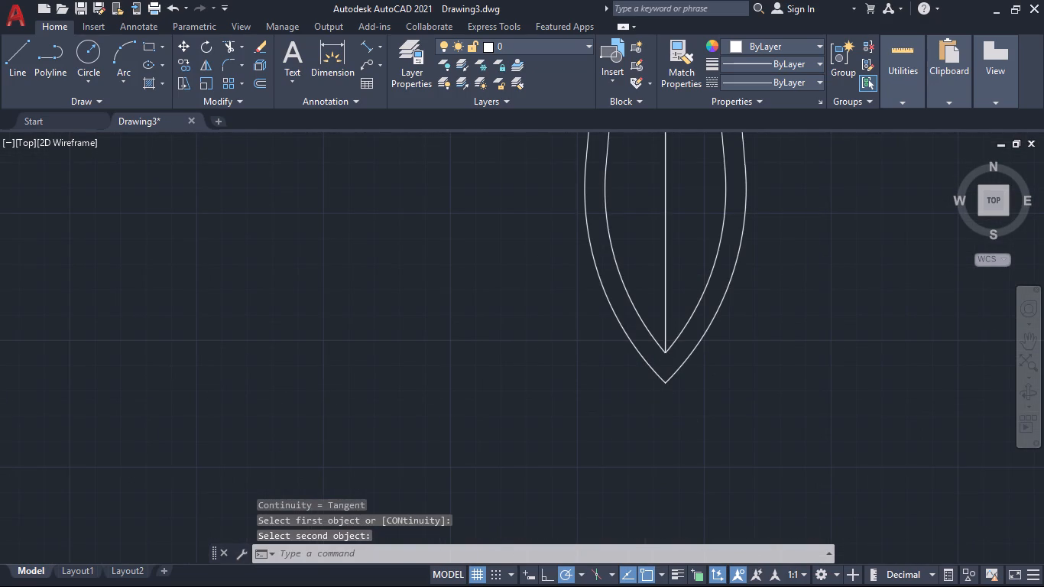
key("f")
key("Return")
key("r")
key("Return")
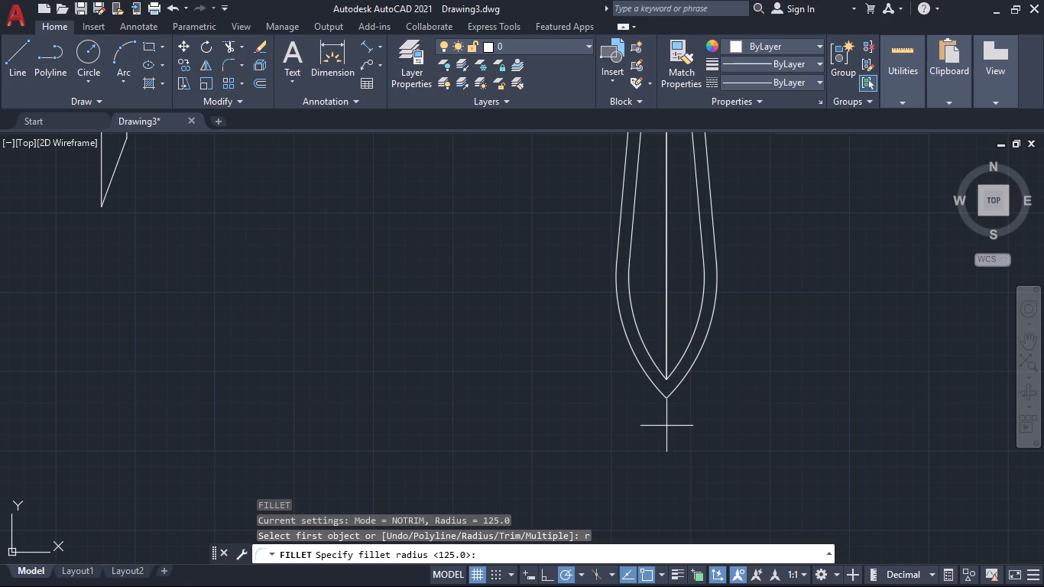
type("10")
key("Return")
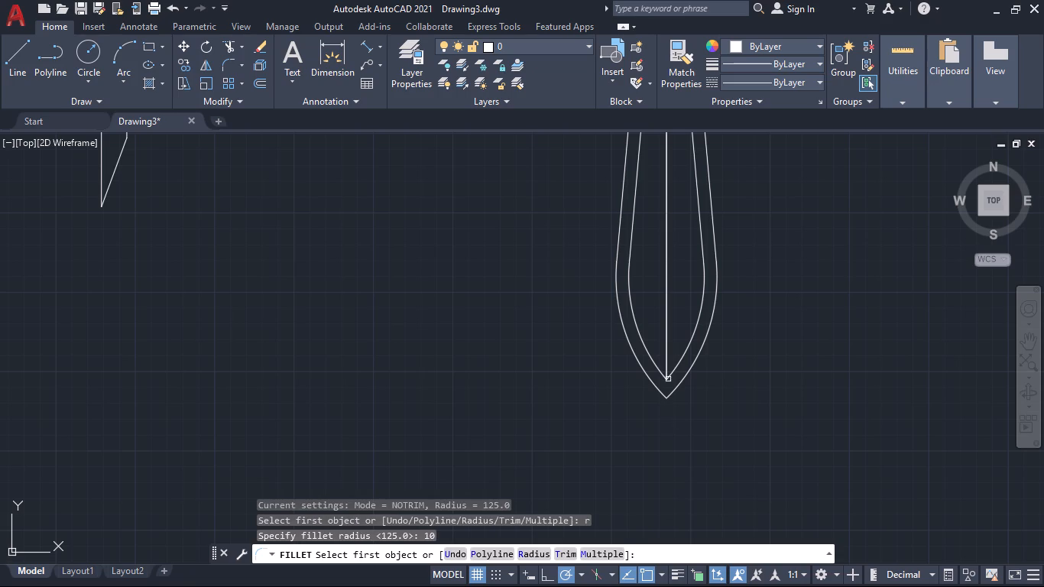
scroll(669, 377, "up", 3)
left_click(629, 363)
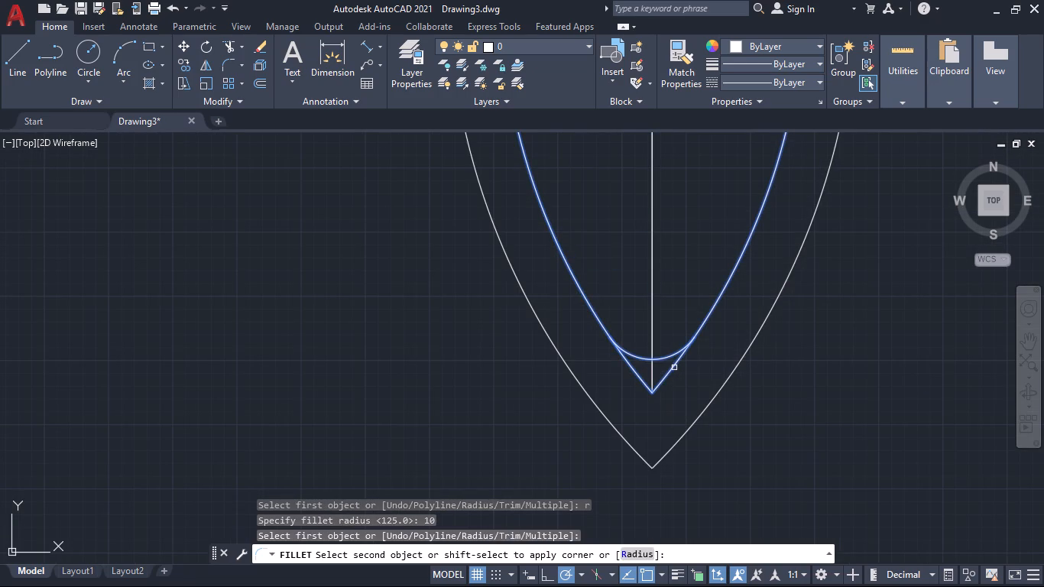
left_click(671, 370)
Fillet the two outer lower arcs at the tip with a 5 mm radius.
scroll(670, 389, "down", 2)
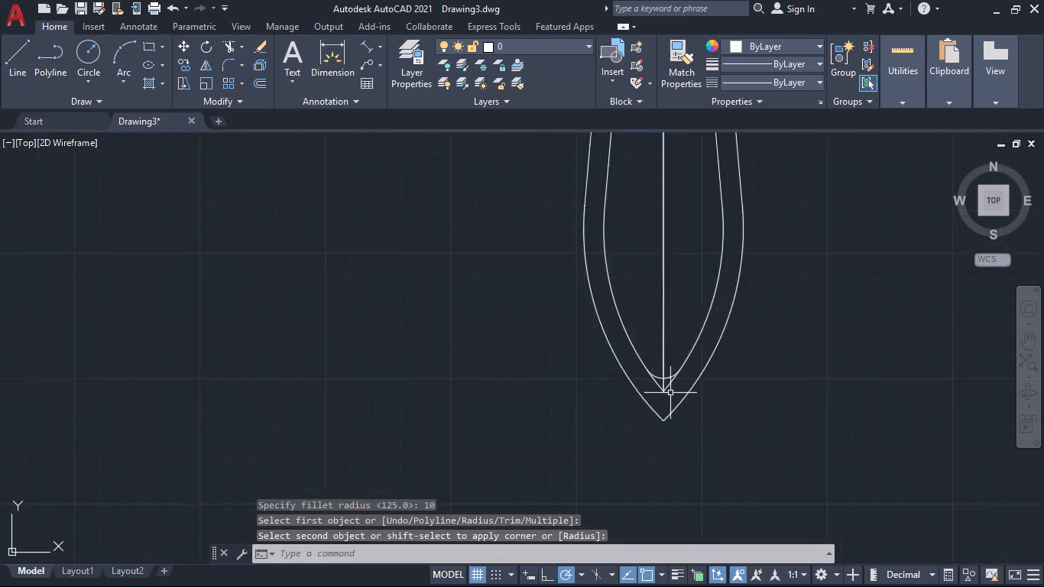
scroll(670, 393, "down", 2)
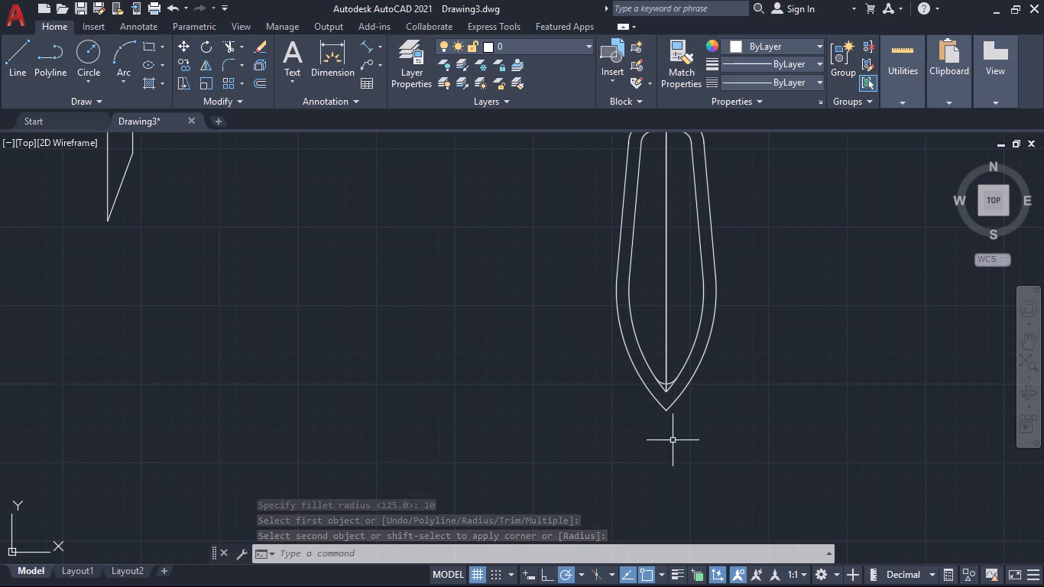
key("f")
key("Return")
key("r")
key("Return")
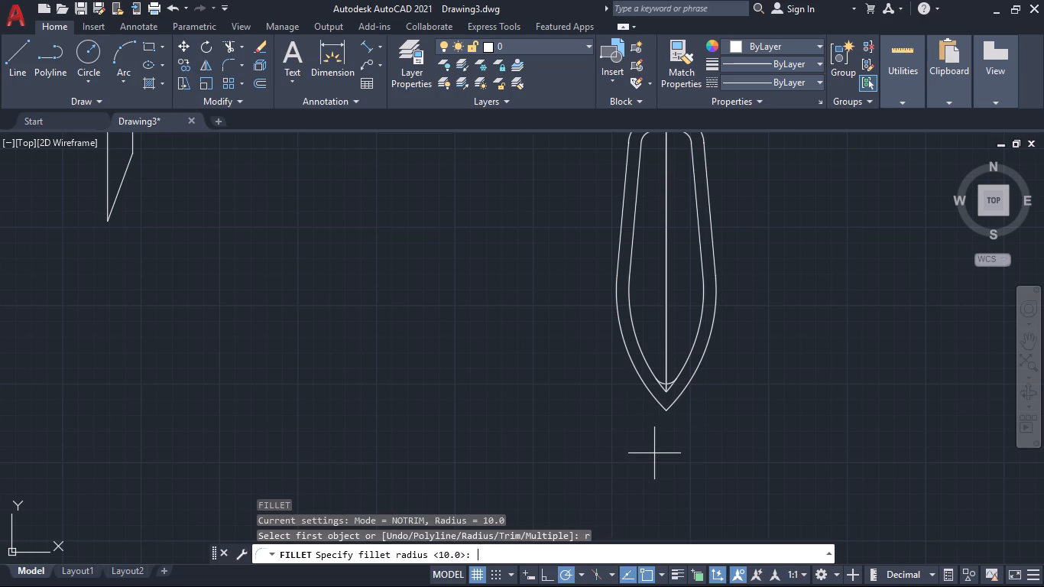
key("5")
key("Return")
scroll(663, 395, "up", 4)
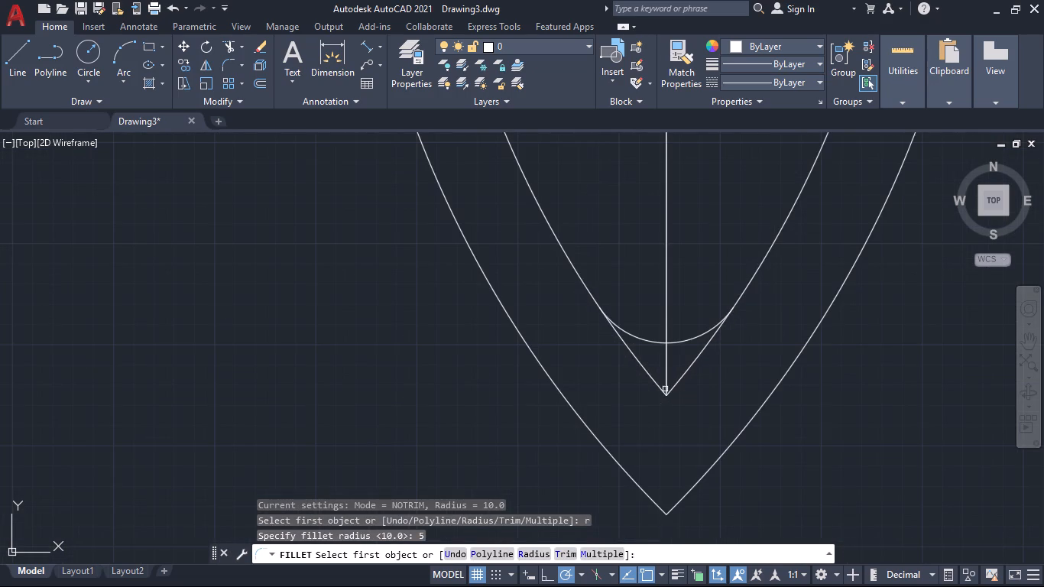
left_click(632, 479)
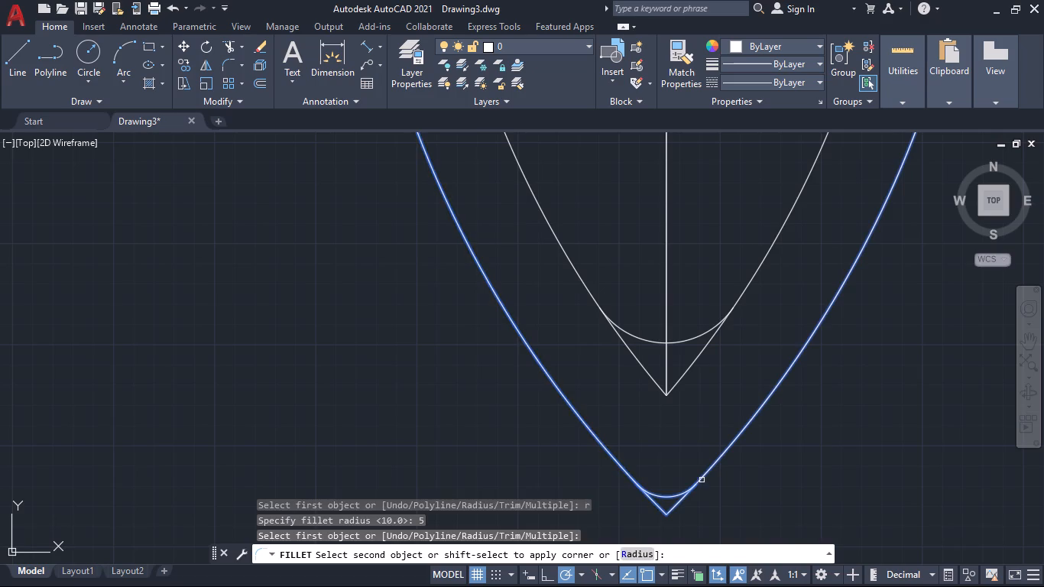
left_click(702, 480)
Fillet the two inner lower arcs at the tip with the same 5 mm radius.
scroll(810, 472, "down", 5)
middle_click_drag(858, 478, 731, 418)
scroll(686, 432, "up", 1)
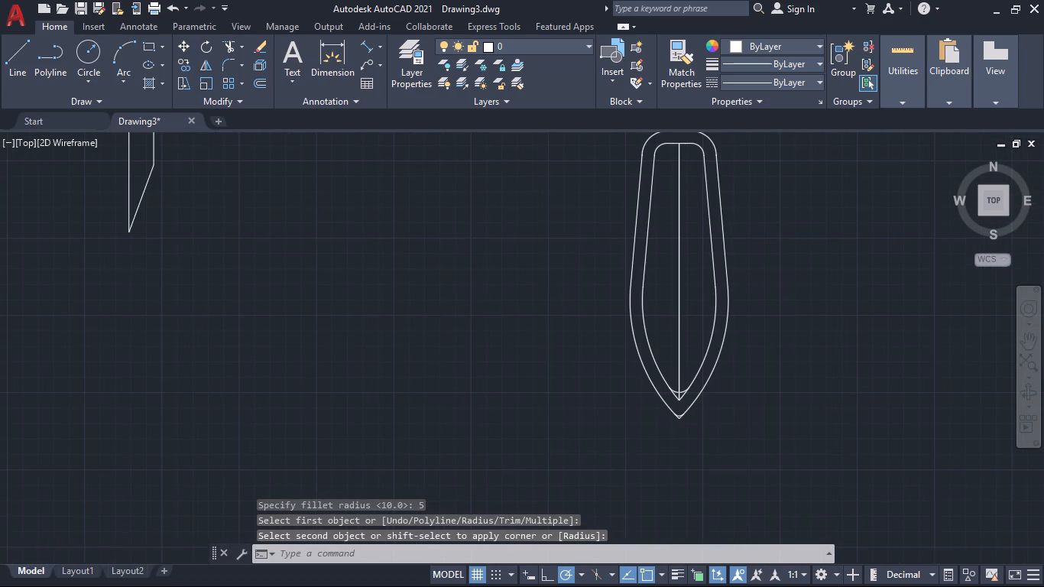
scroll(686, 432, "up", 2)
key("space")
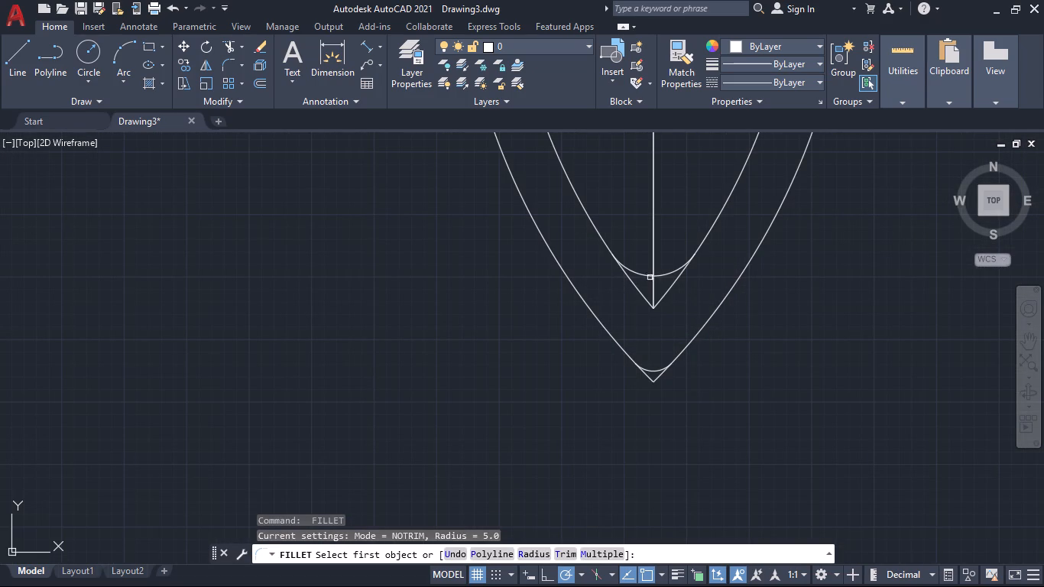
left_click(643, 296)
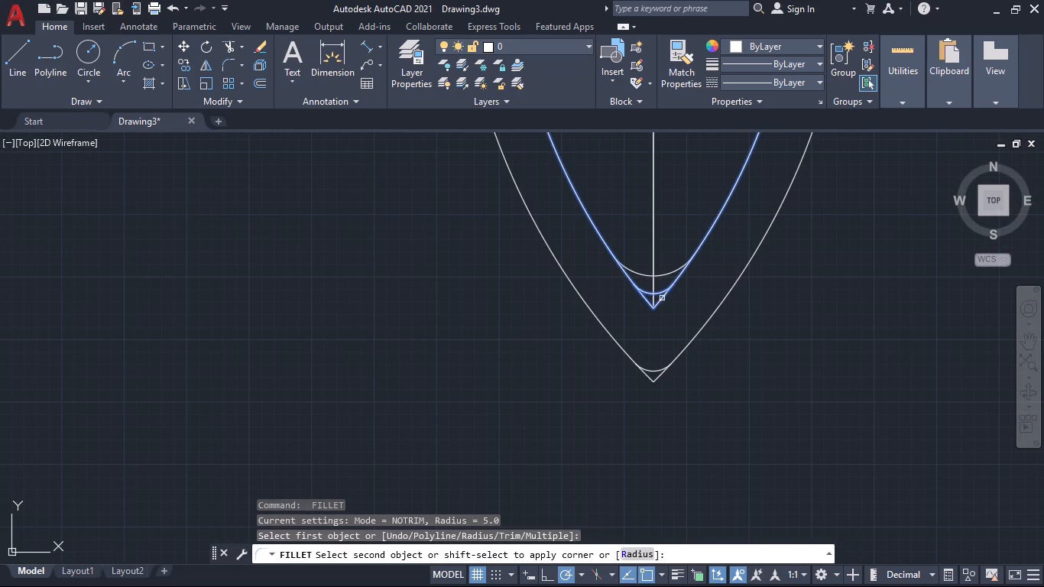
left_click(662, 298)
Trim away the 10 mm arc and the pointed ends beyond the 5 mm fillets at the inner and outer tips.
type("tr")
key("Return")
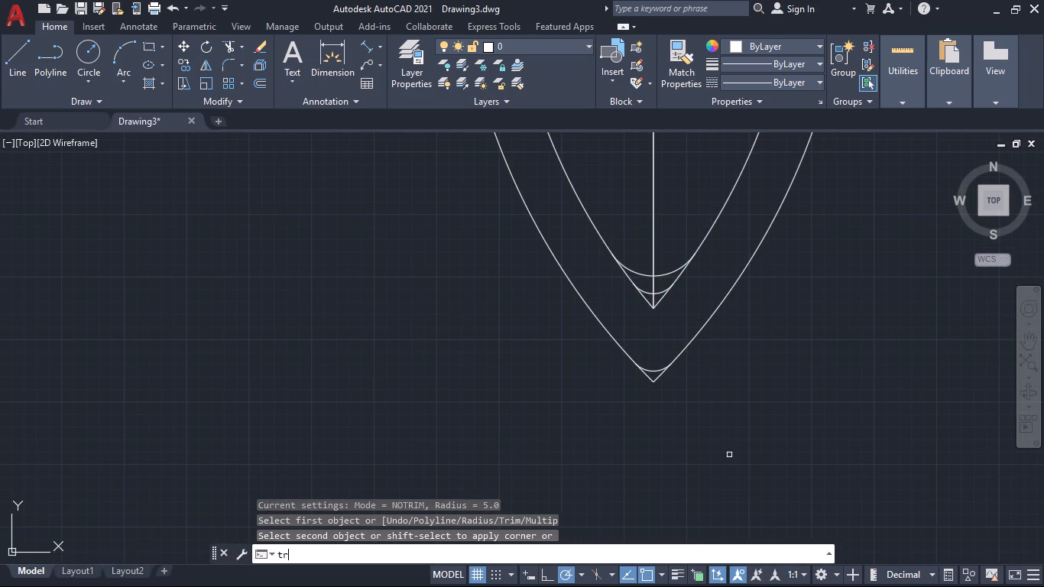
scroll(653, 308, "up", 1)
left_click(617, 226)
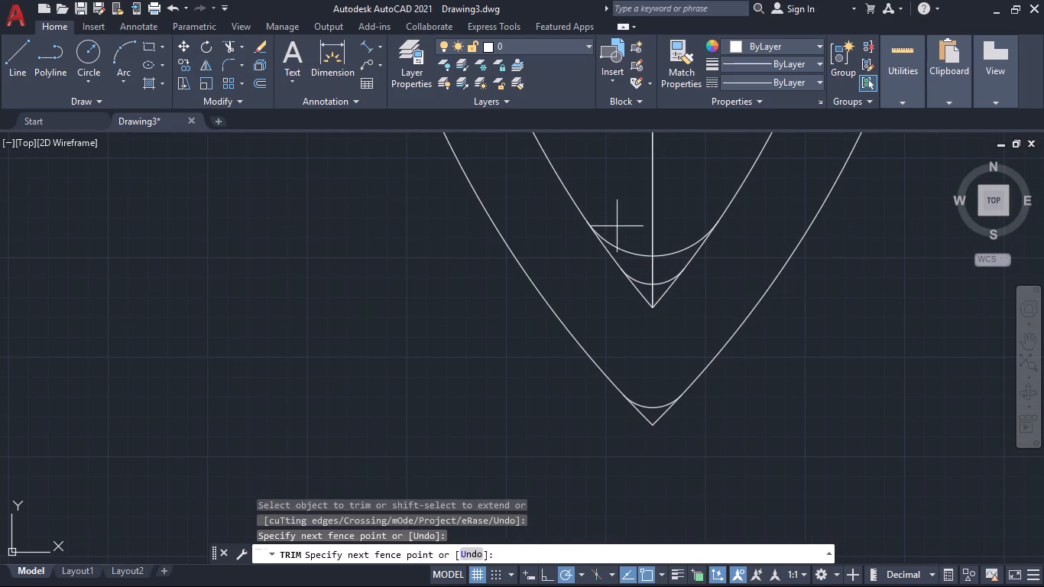
left_click(637, 269)
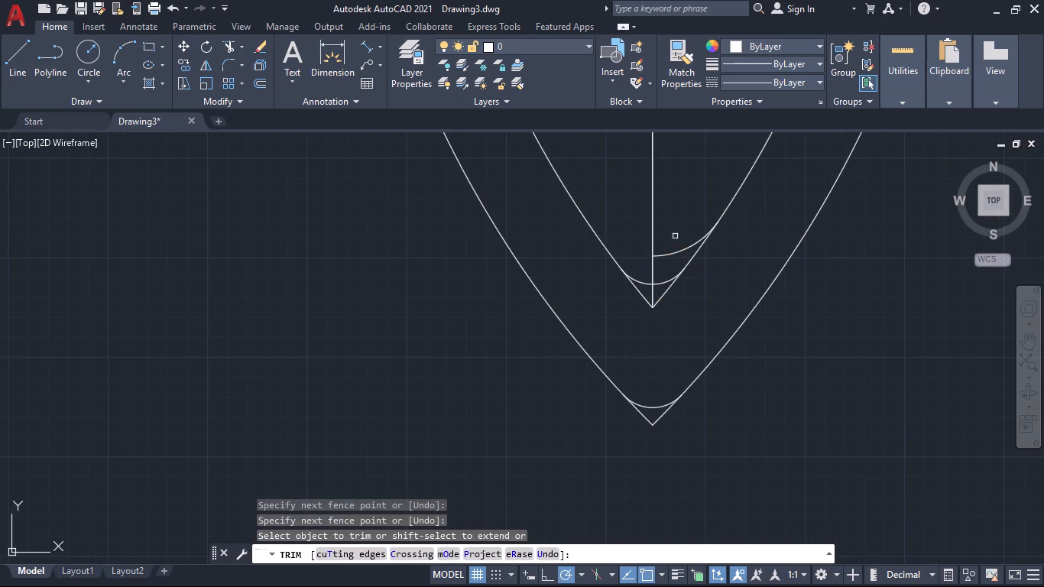
left_click(676, 234)
left_click(675, 262)
left_click(619, 293)
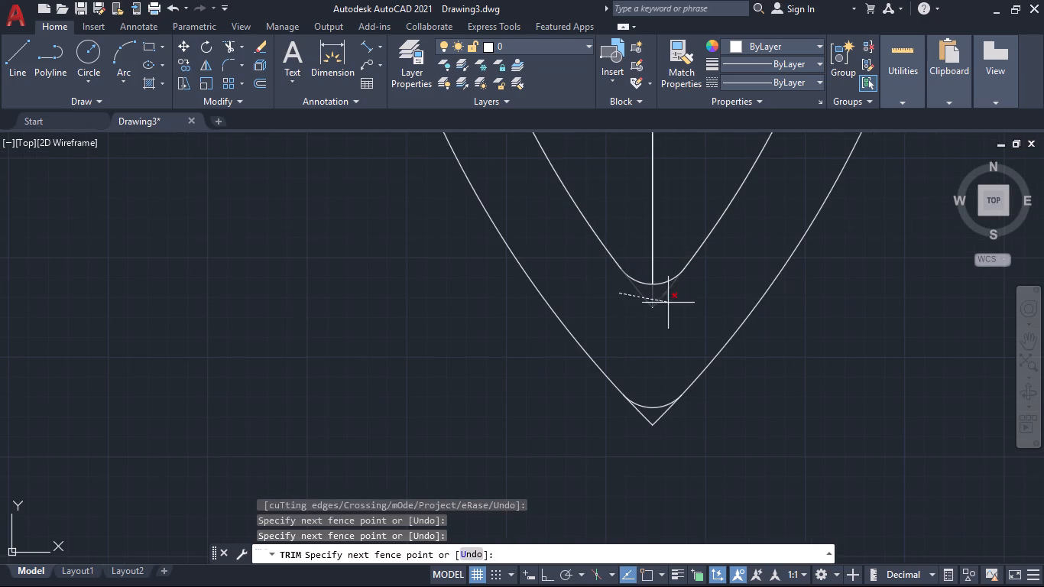
left_click(683, 303)
left_click(628, 421)
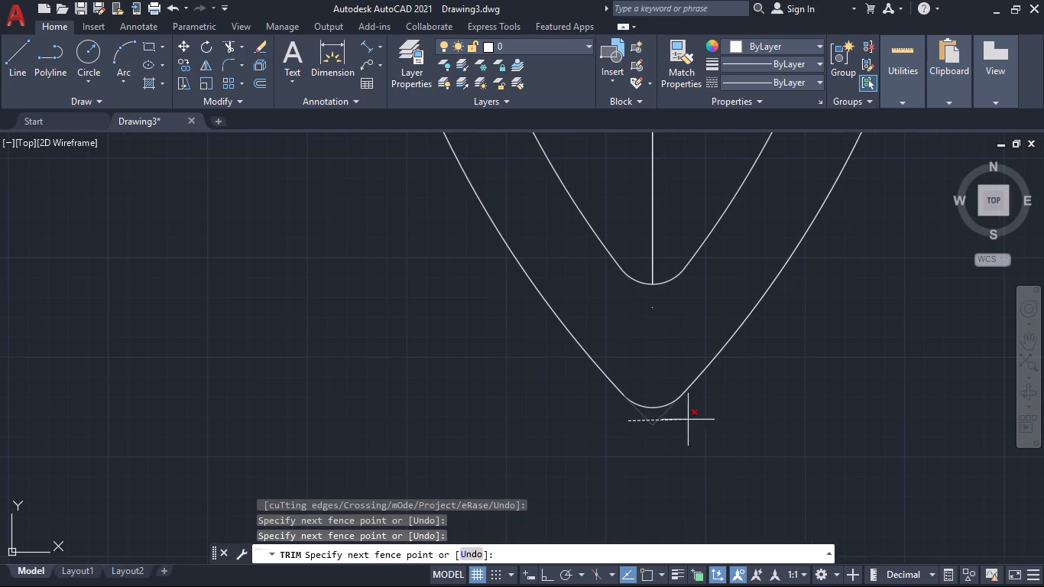
left_click(689, 420)
Erase the tiny leftover fragment just below the inner outline's rounded tip.
left_click(660, 302)
left_click(652, 309)
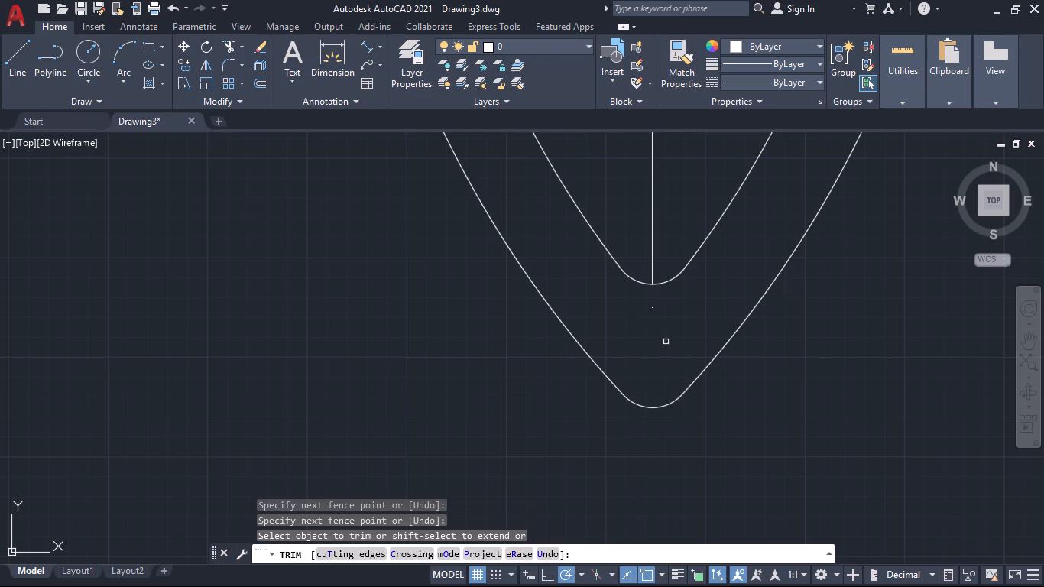
key("Escape")
left_click(637, 305)
left_click(669, 317)
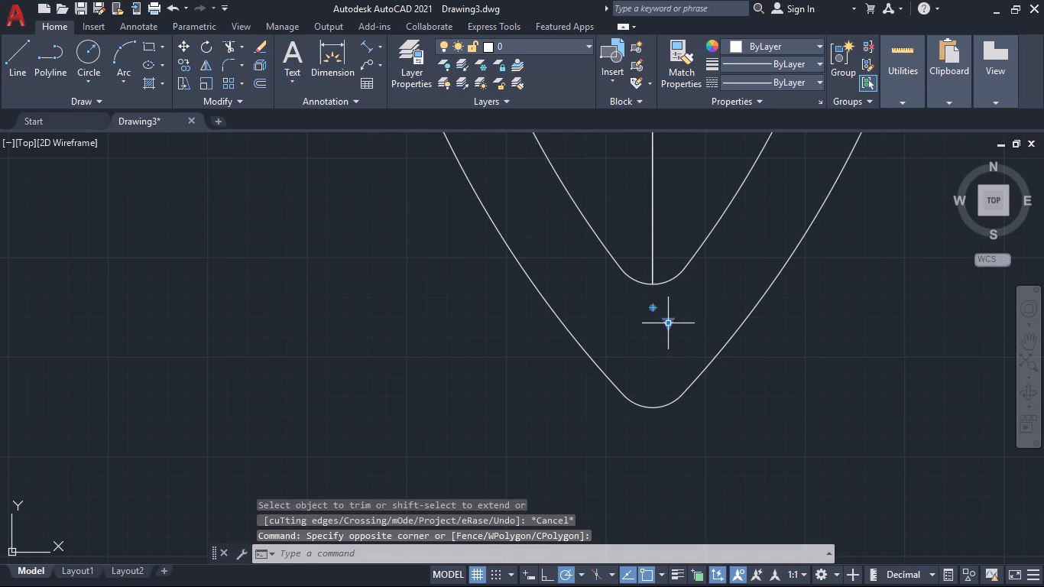
key("Delete")
Offset the leaf-shaped strip's vertical centre line by 2 mm to both sides.
scroll(668, 326, "down", 4)
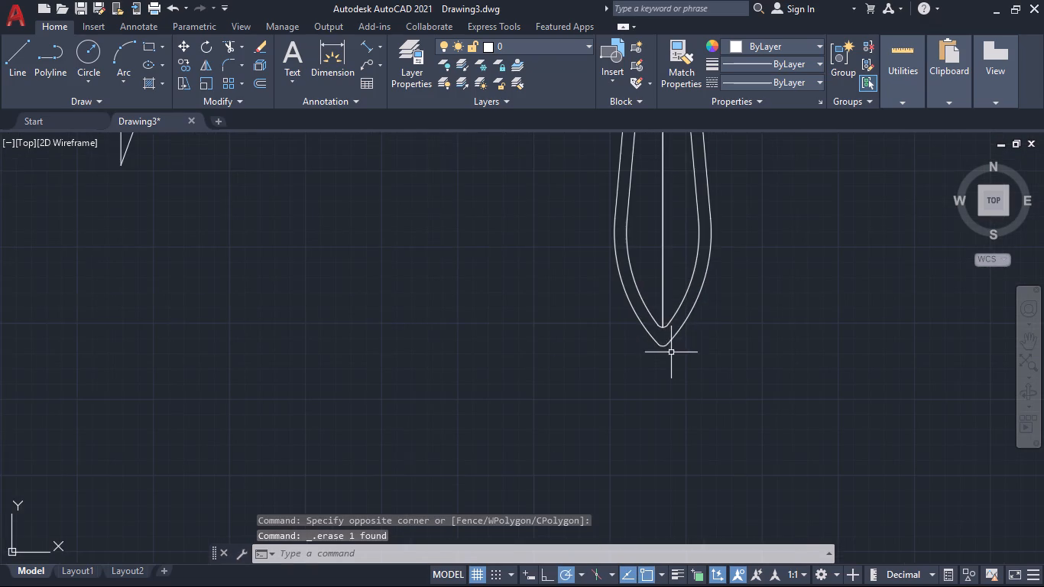
middle_click_drag(709, 348, 681, 429)
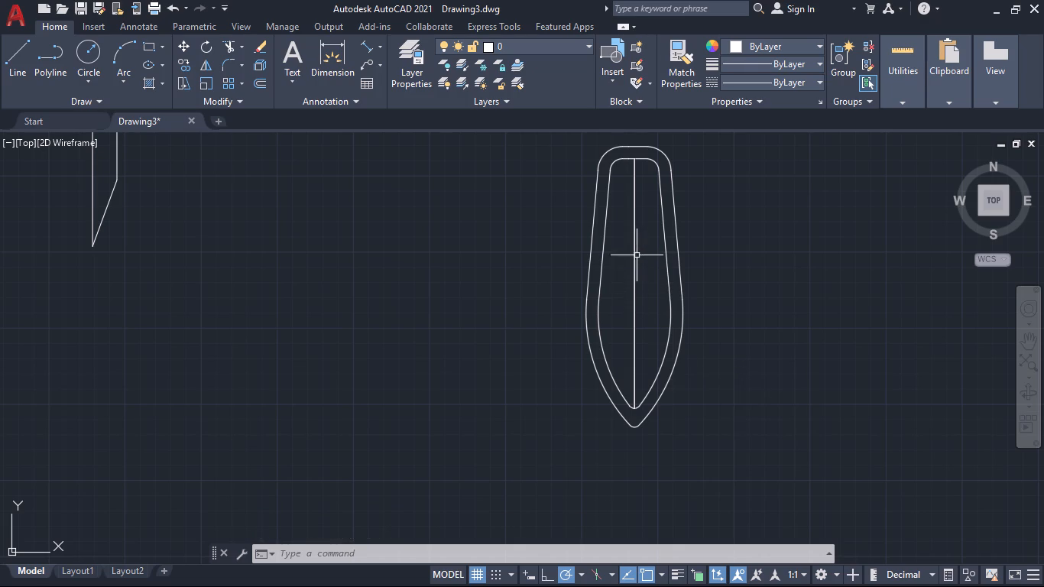
scroll(636, 250, "up", 2)
middle_click_drag(643, 241, 644, 403)
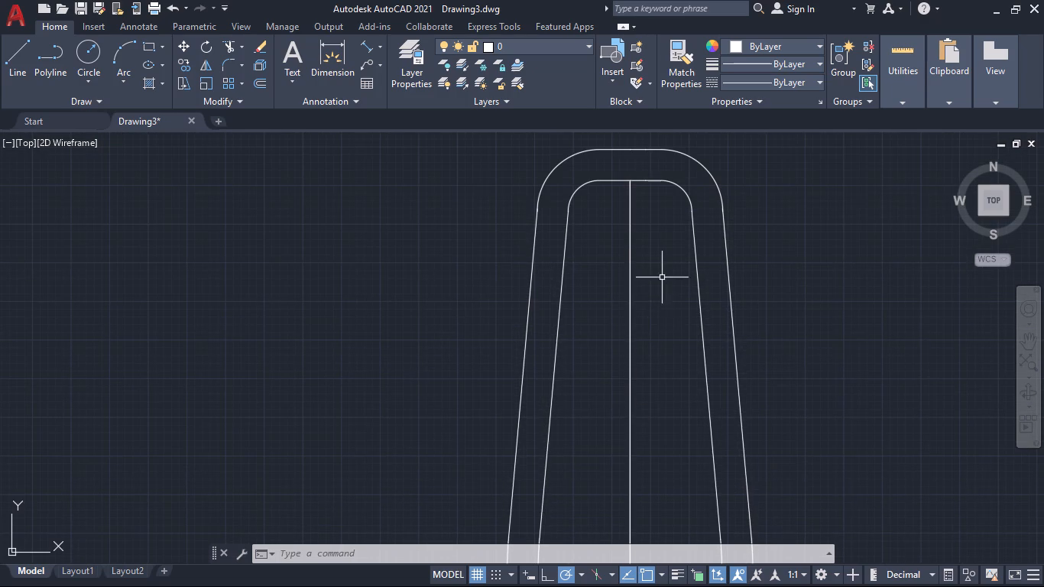
key("o")
key("Return")
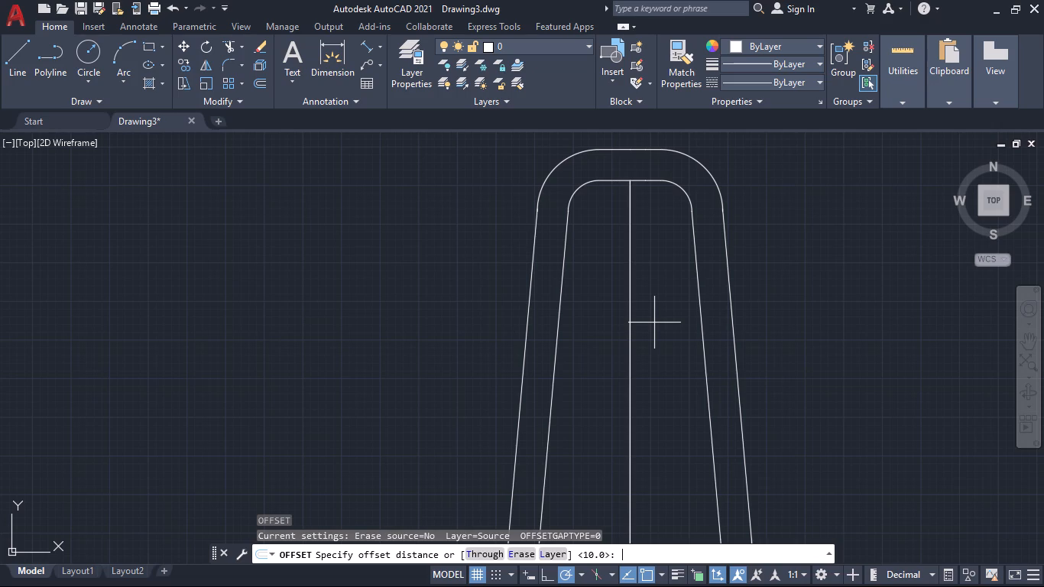
type("2.")
key("Return")
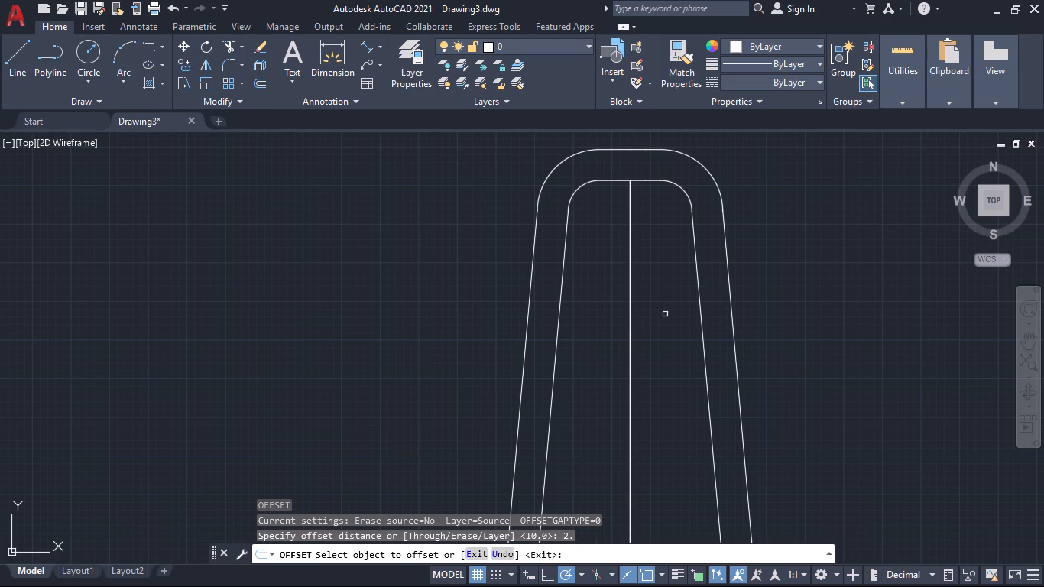
left_click(631, 275)
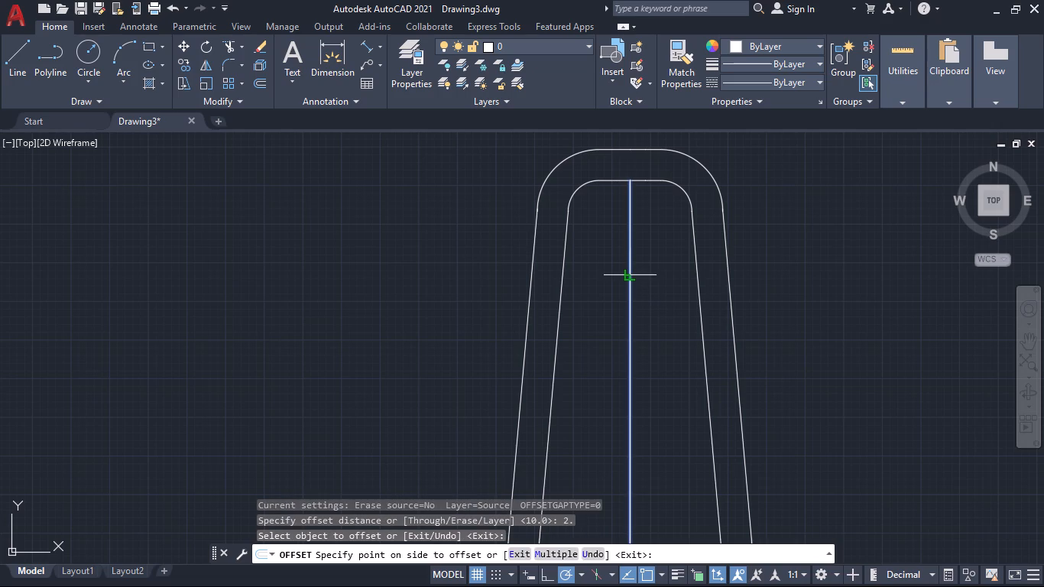
left_click(637, 277)
left_click(631, 275)
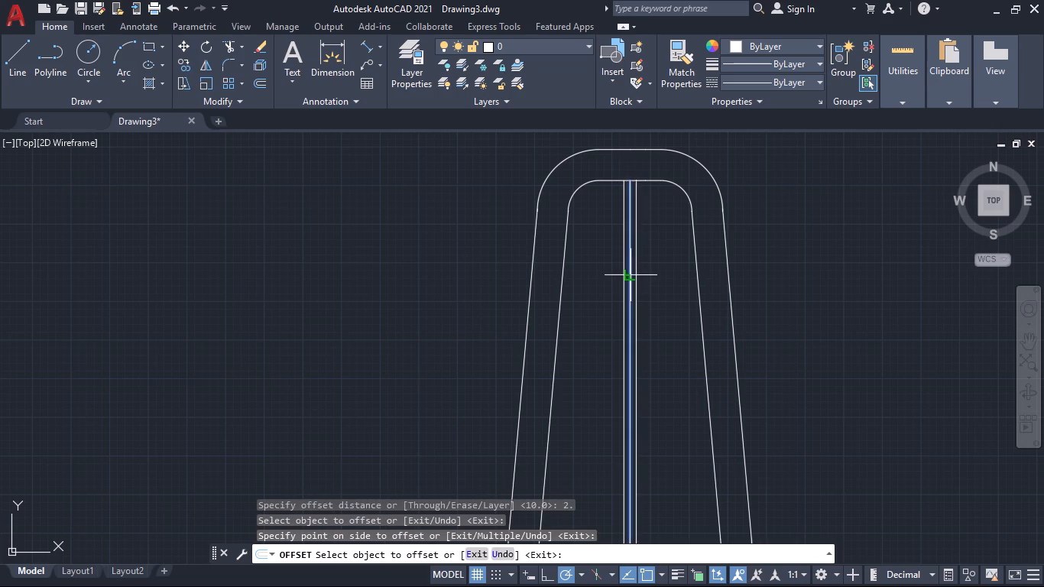
left_click(648, 280)
scroll(651, 317, "down", 3)
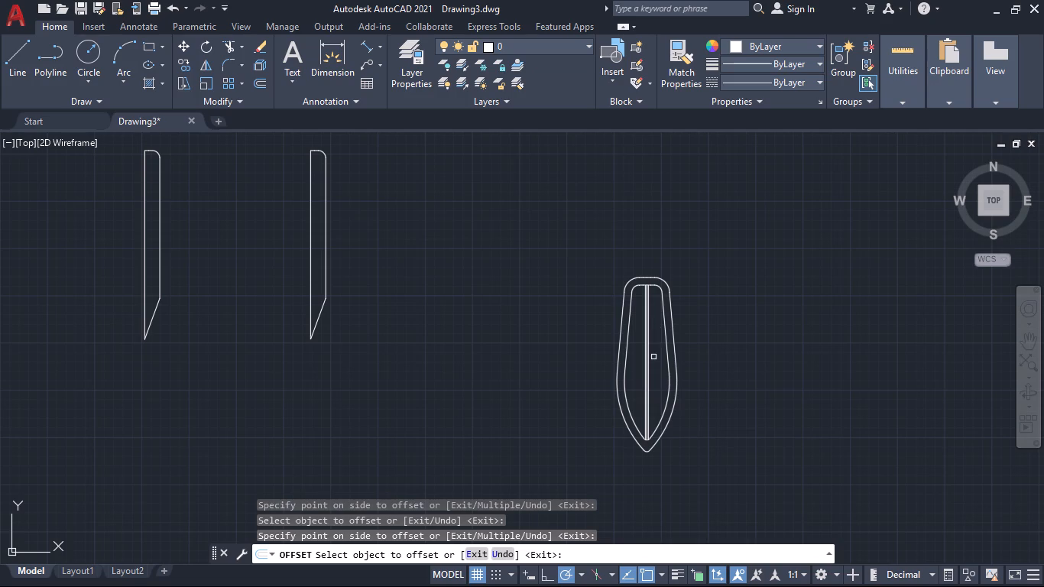
scroll(653, 357, "up", 1)
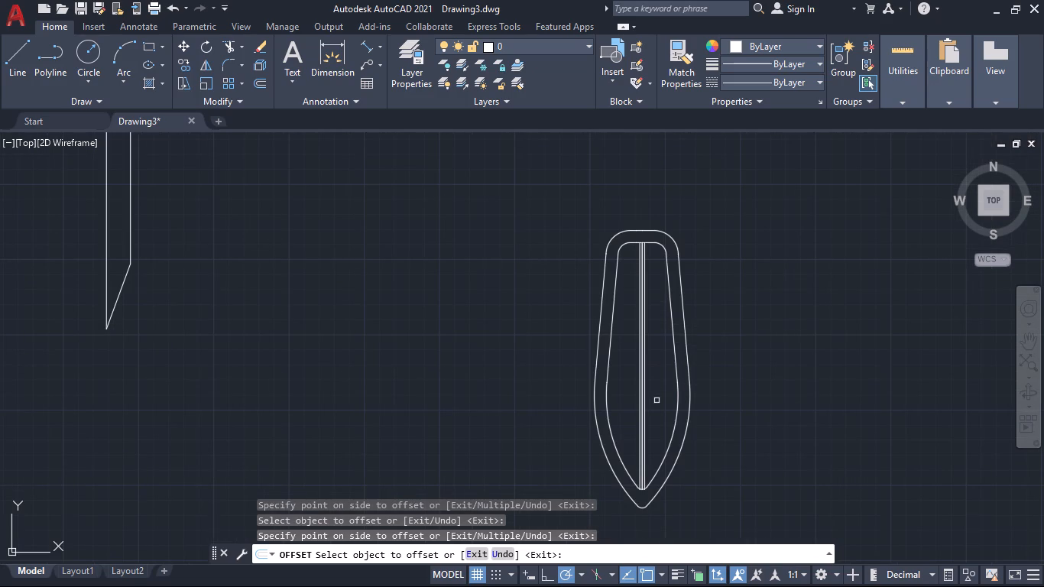
middle_click_drag(657, 403, 668, 341)
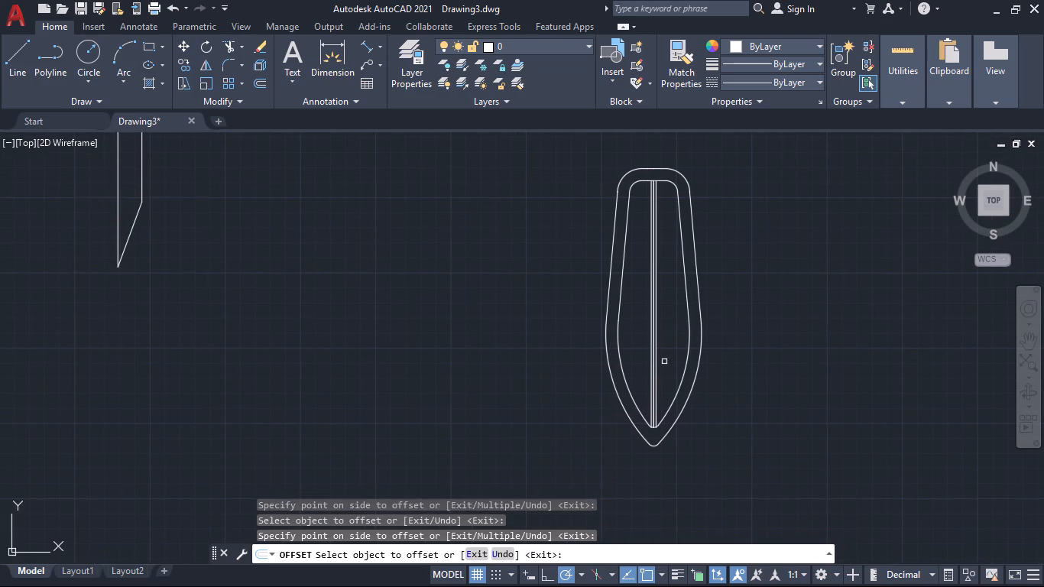
middle_click_drag(663, 362, 672, 327)
scroll(670, 371, "up", 2)
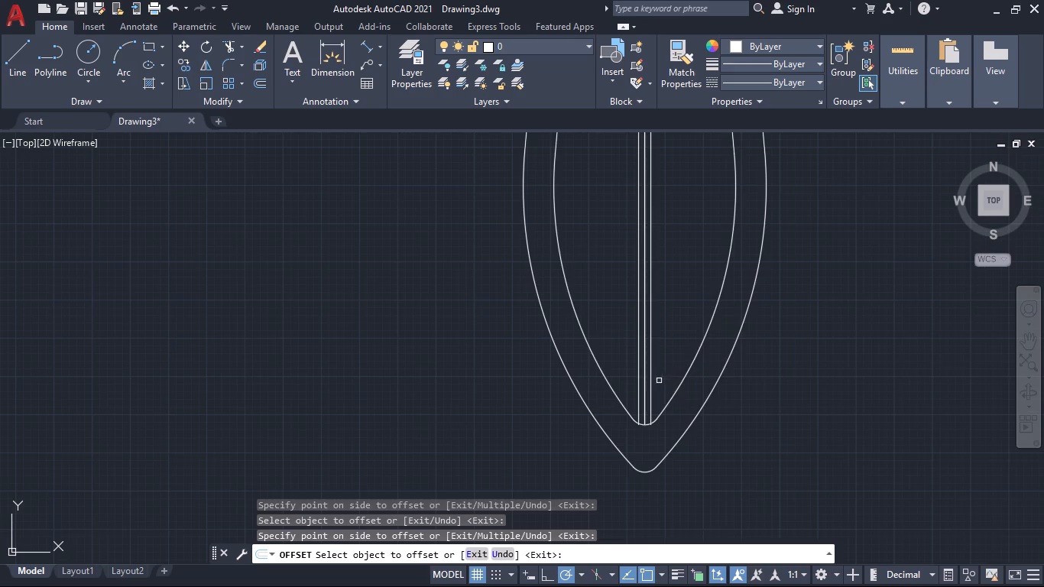
scroll(657, 383, "up", 1)
key("Escape")
Fillet the lower ends of the two offset lines into a rounded cap, keeping the radius setting at 5 mm.
key("f")
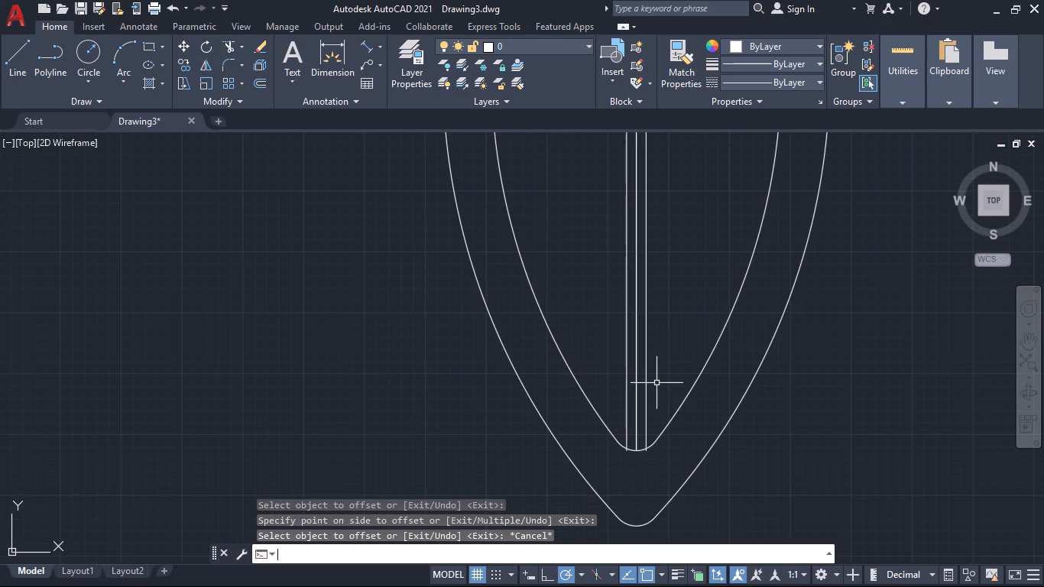
key("Return")
key("r")
key("Return")
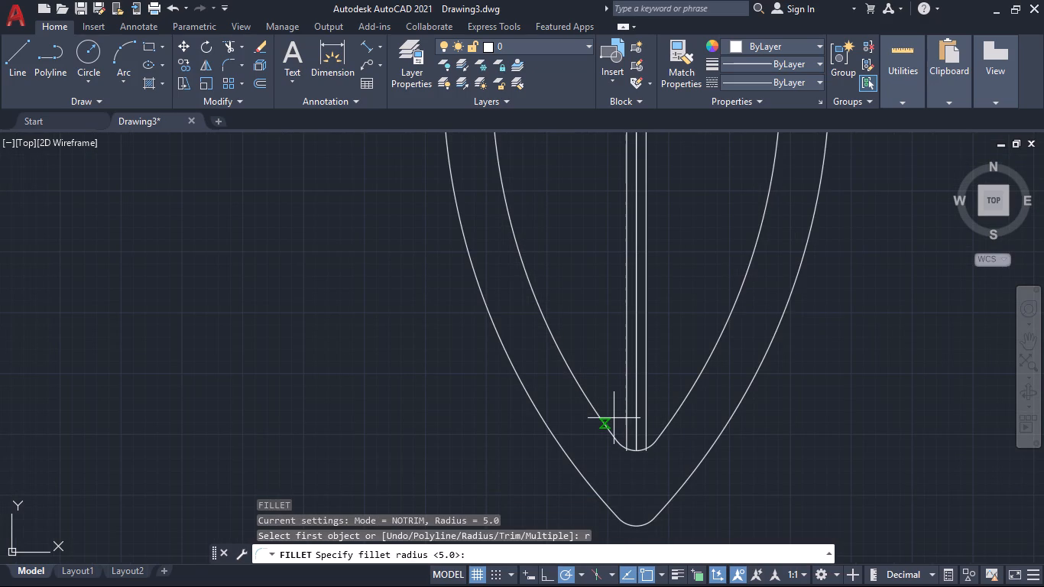
key("Return")
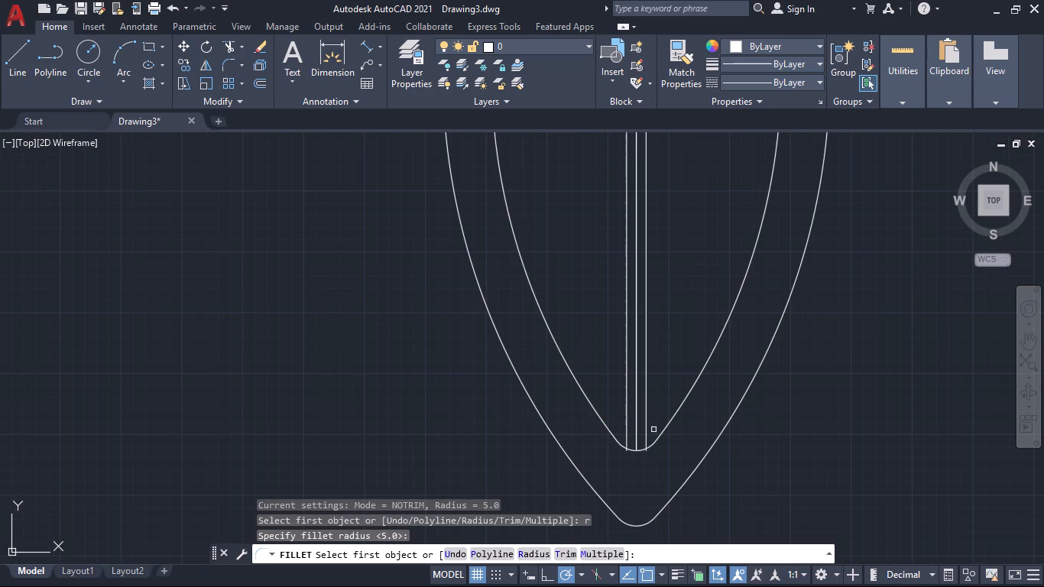
left_click(627, 433)
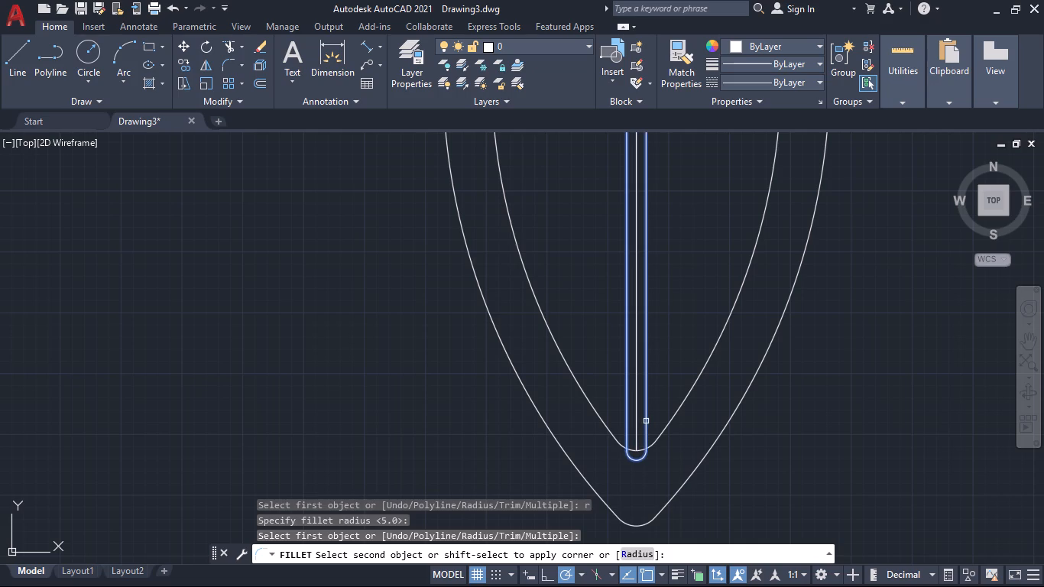
left_click(646, 421)
Extend the two inner lower side arcs down to the rounded cap between the offset lines.
scroll(657, 429, "down", 4)
scroll(660, 451, "up", 3)
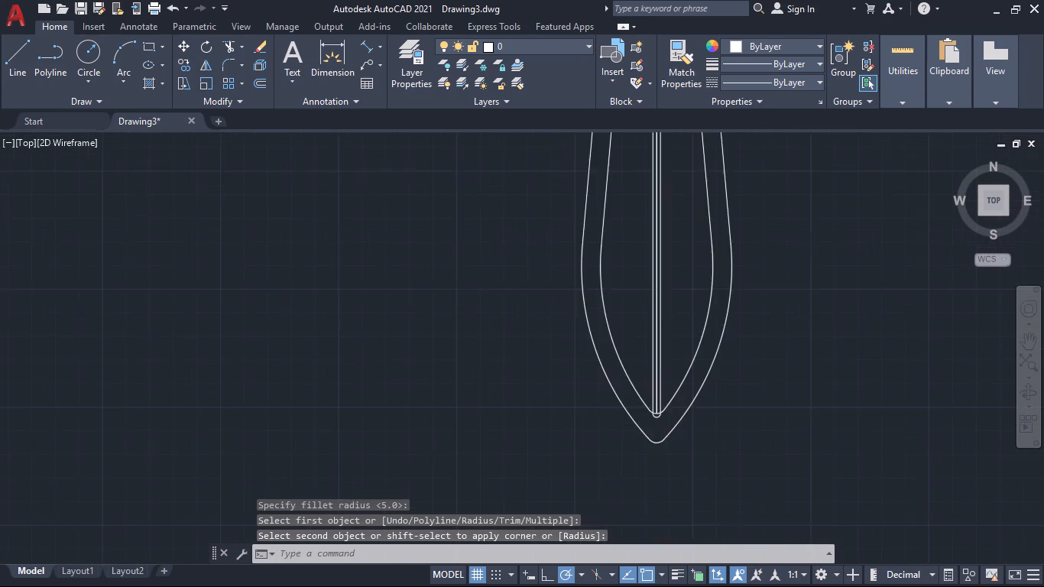
scroll(657, 416, "up", 3)
middle_click_drag(656, 413, 657, 446)
scroll(657, 446, "up", 1)
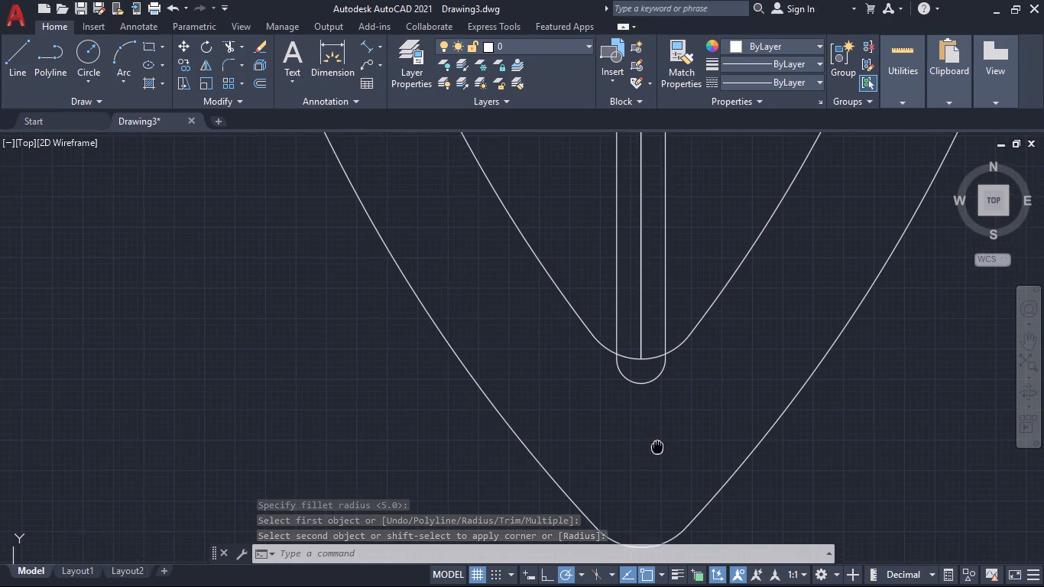
type("tr")
key("Return")
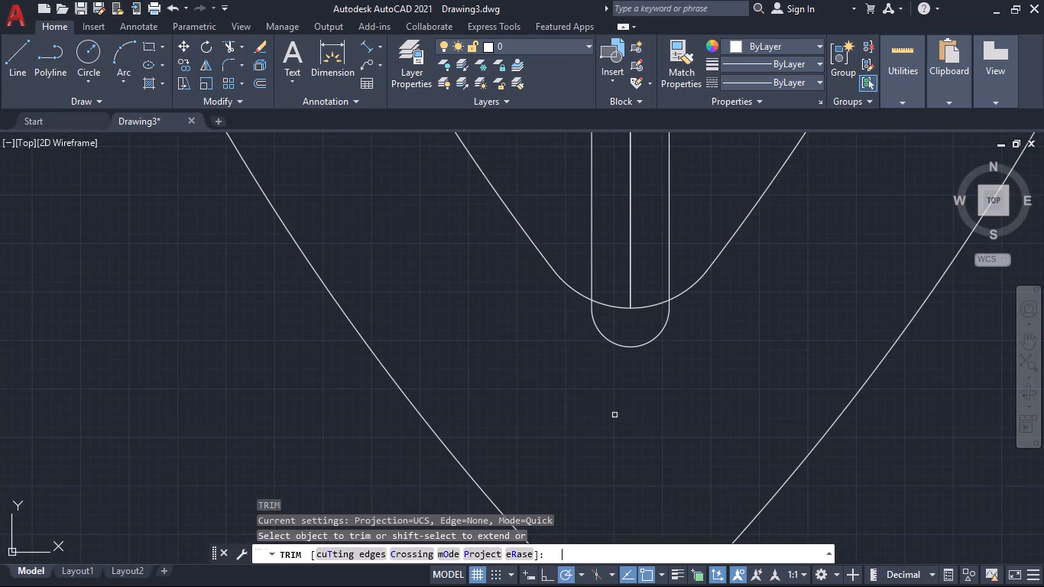
left_click(535, 248, "shift")
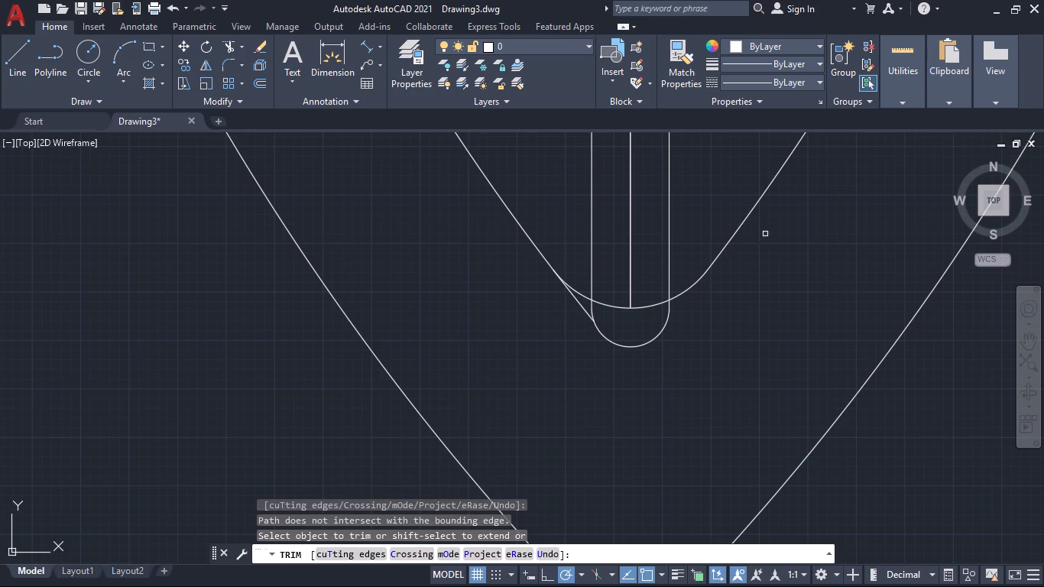
left_click(750, 209, "shift")
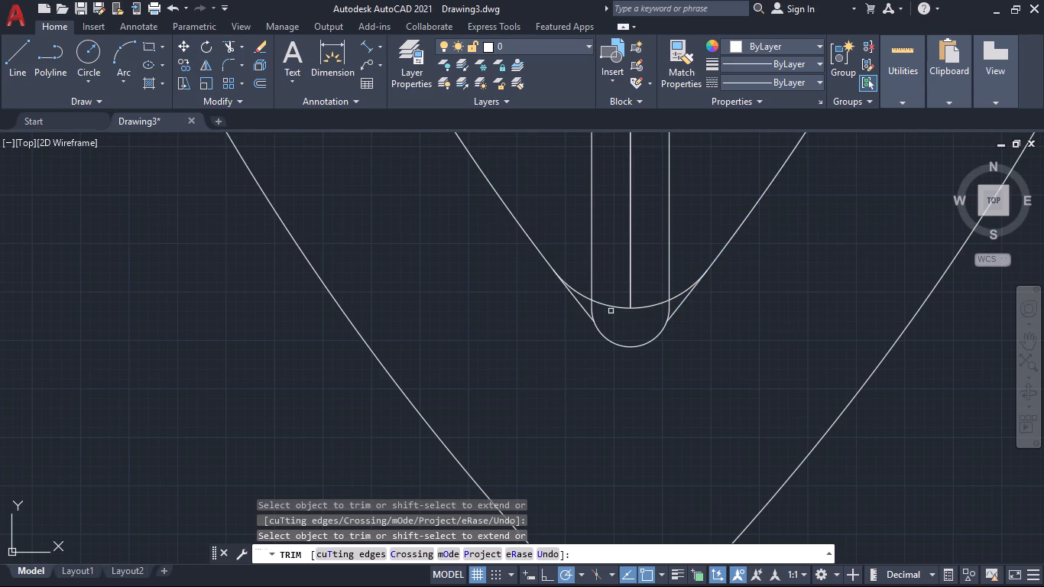
Trim the offset line ends below the inner tip arc and the cap's upper ends beyond the extended side arcs.
scroll(610, 310, "up", 2)
scroll(591, 305, "down", 2)
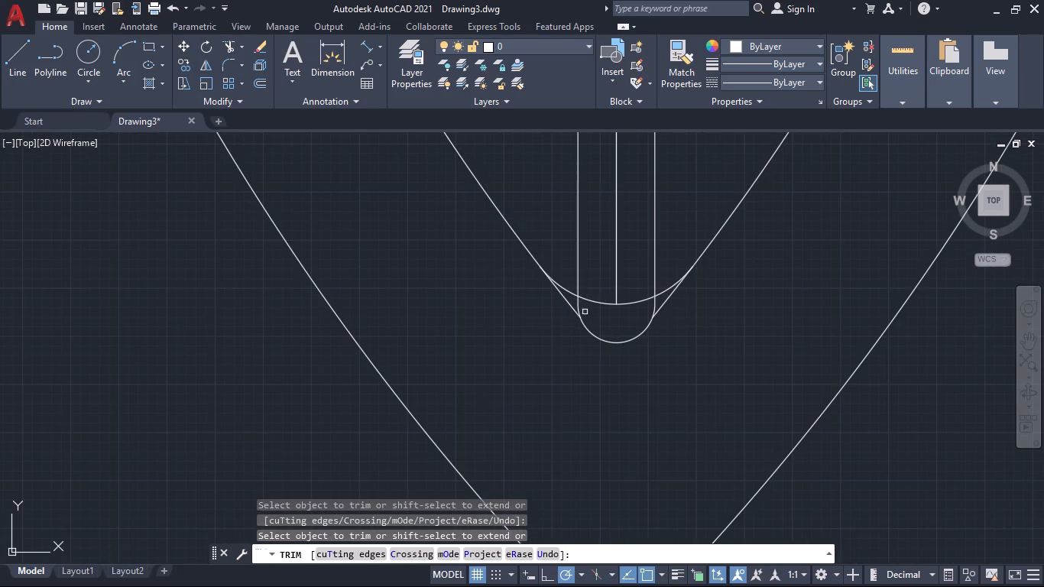
left_click(585, 313)
left_click(574, 299)
left_click(580, 309)
left_click(654, 307)
left_click(655, 300)
Examine the trimmed lower tip and the upper end of the leaf-shaped strip.
scroll(686, 363, "down", 4)
scroll(670, 359, "up", 2)
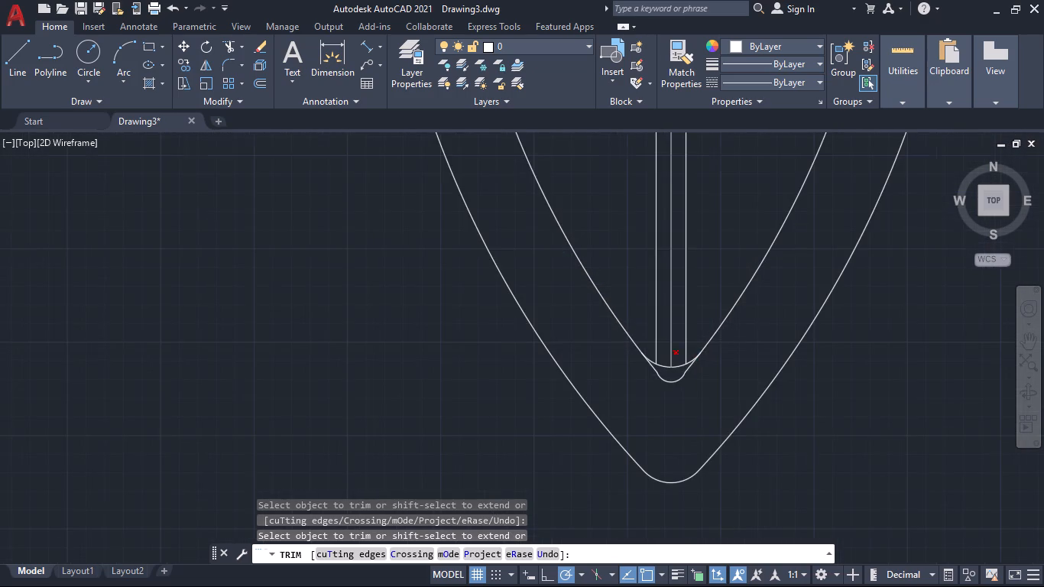
scroll(670, 359, "up", 1)
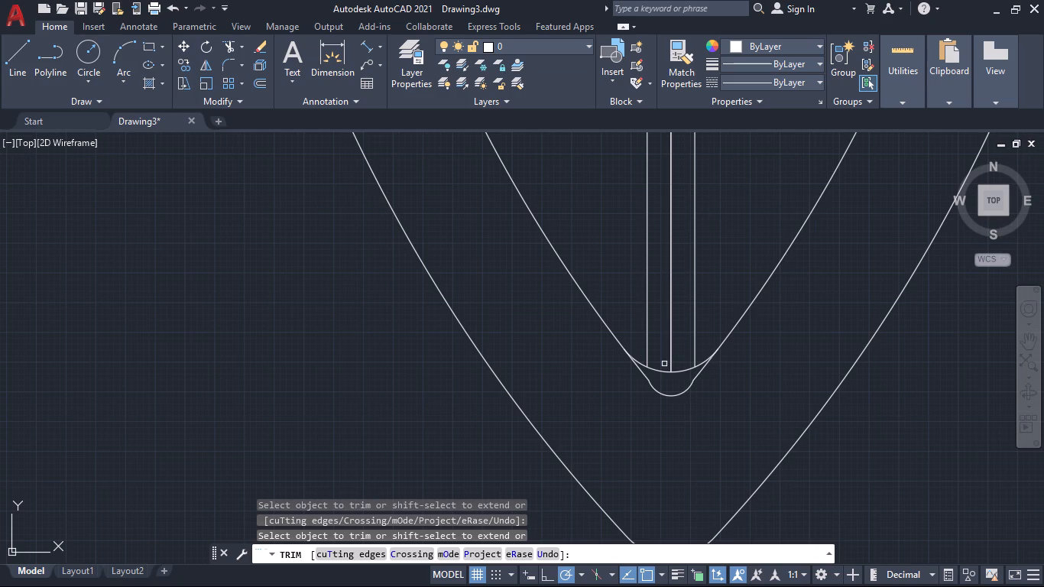
scroll(672, 378, "down", 1)
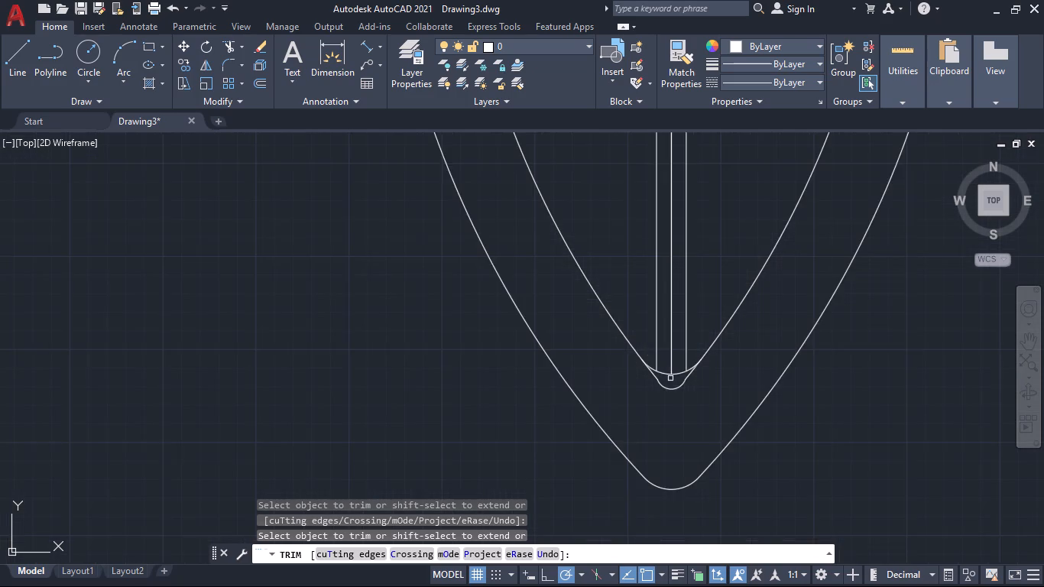
scroll(670, 378, "down", 4)
scroll(668, 381, "up", 5)
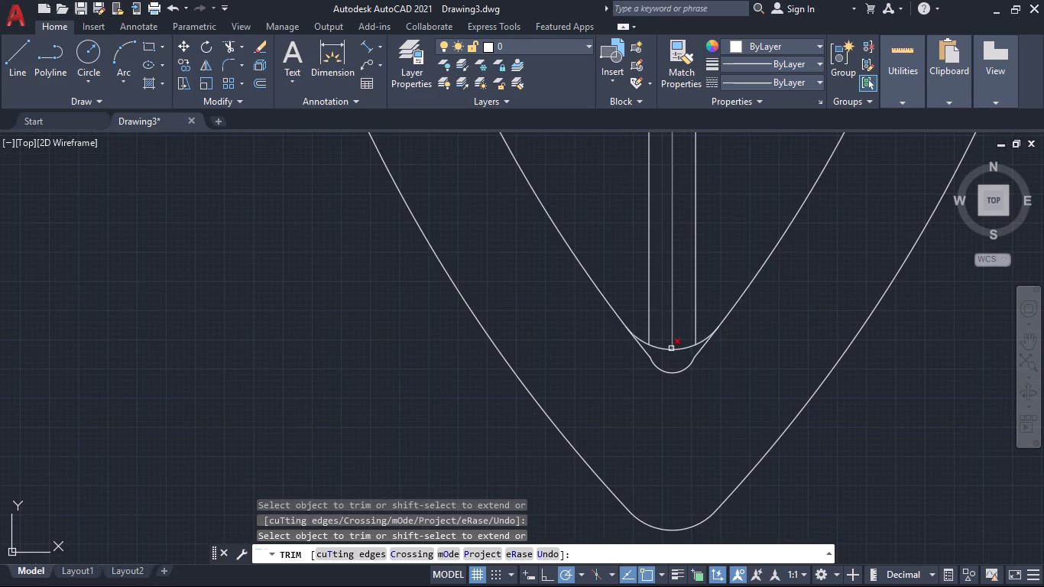
scroll(671, 349, "down", 4)
scroll(666, 251, "down", 2)
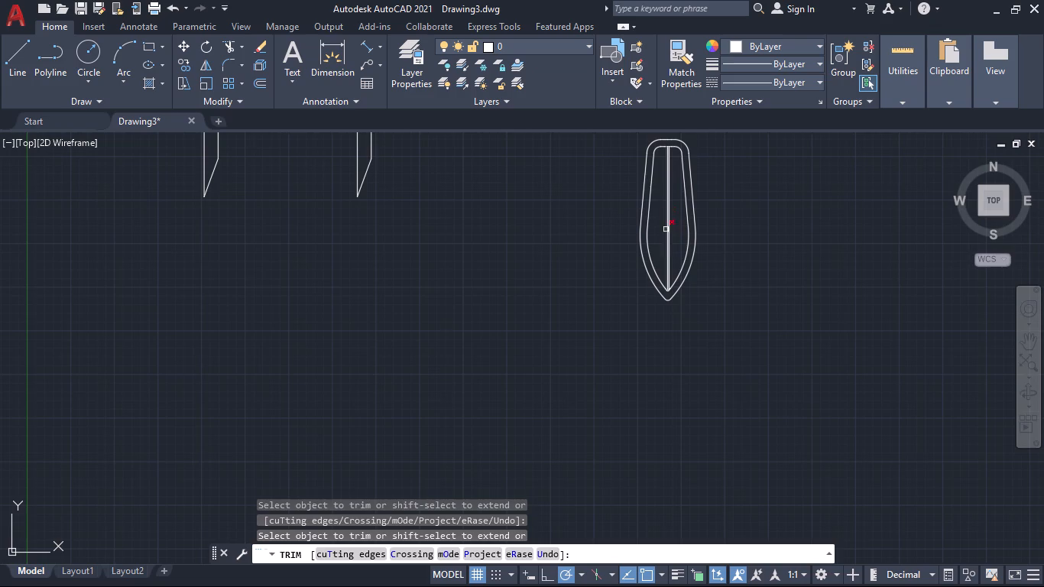
middle_click_drag(674, 204, 683, 345)
scroll(682, 293, "up", 4)
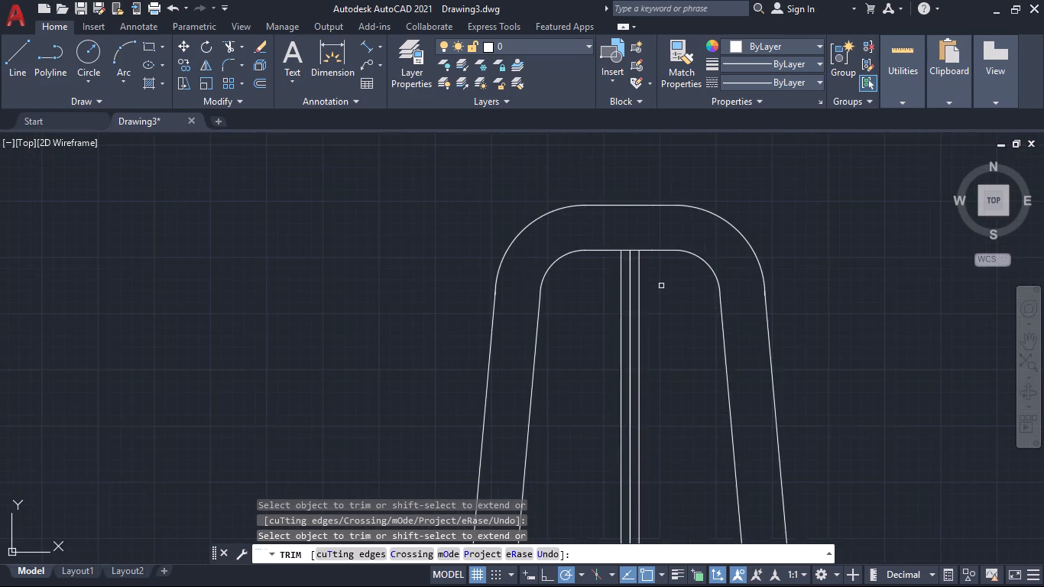
scroll(660, 285, "up", 2)
middle_click(660, 285)
scroll(660, 285, "down", 4)
middle_click_drag(669, 364, 673, 248)
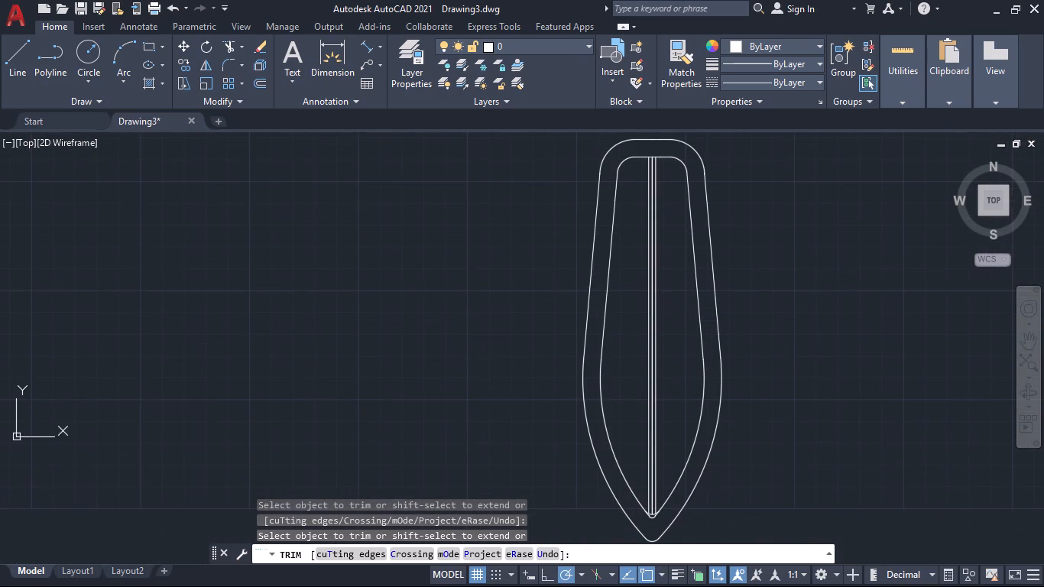
middle_click_drag(673, 307, 680, 323)
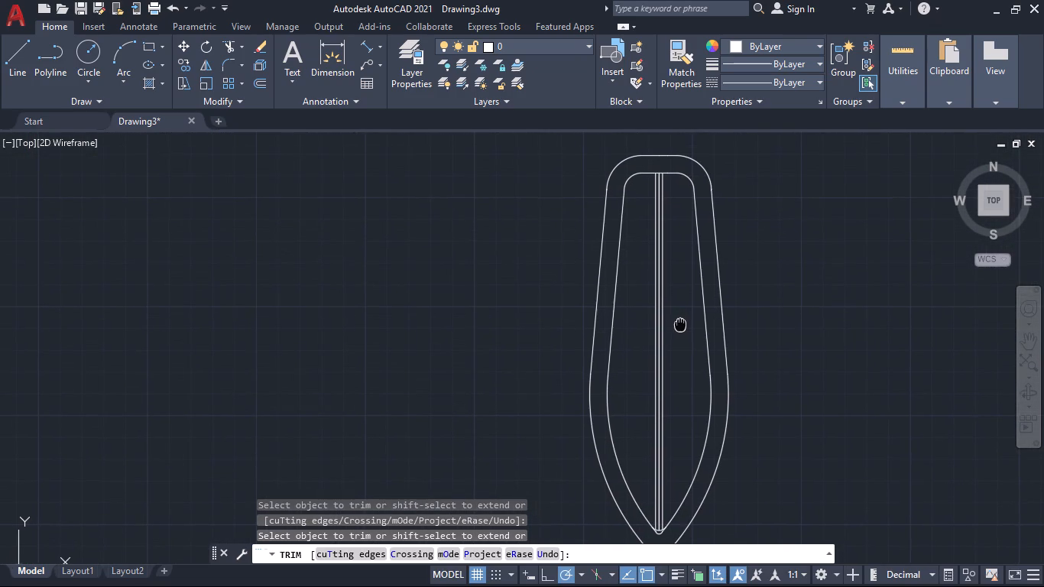
middle_click_drag(680, 323, 671, 381)
scroll(655, 327, "up", 1)
key("Escape")
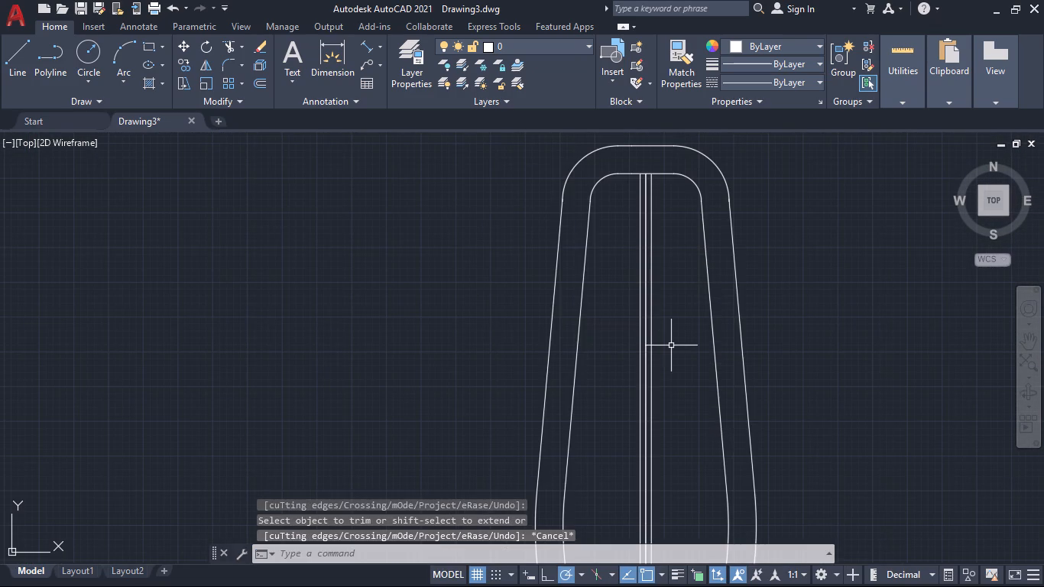
Offset the leaf-shaped strip's vertical centre line 1 mm to each side.
key("o")
key("Return")
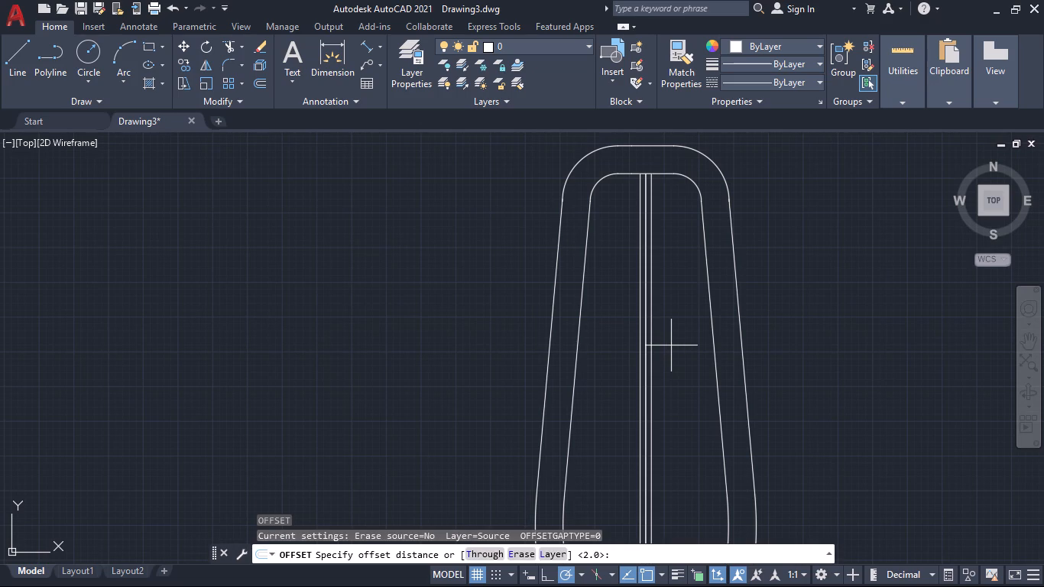
key("1")
key("Return")
scroll(624, 260, "up", 2)
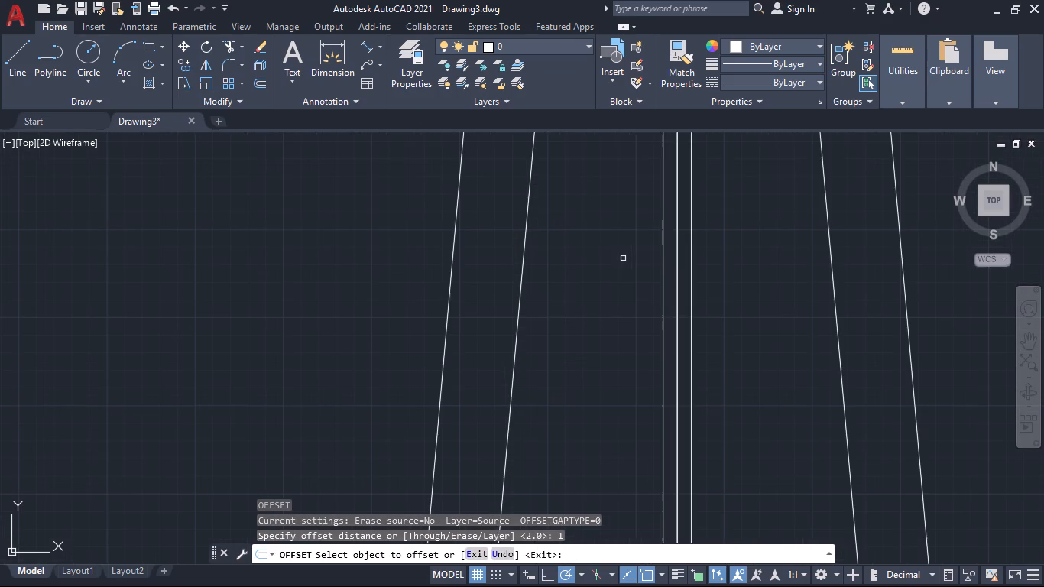
left_click(677, 268)
left_click(667, 265)
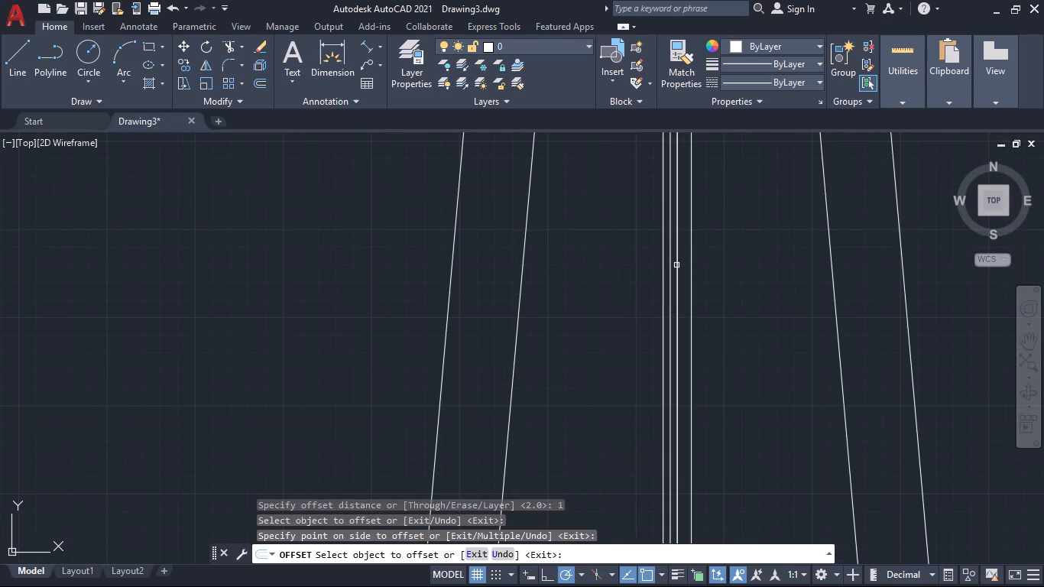
left_click(676, 265)
left_click(685, 268)
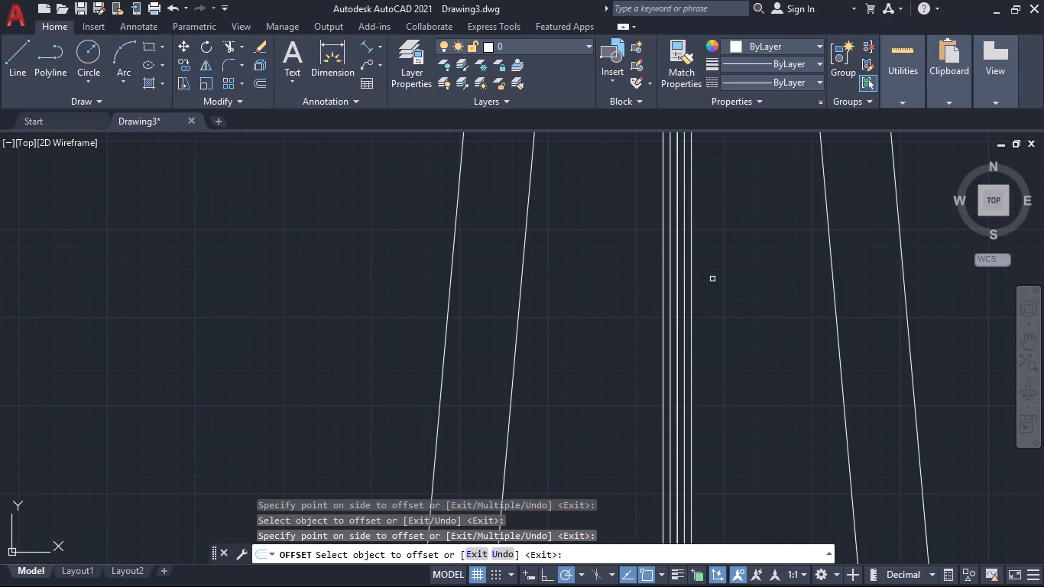
key("Escape")
Delete the two outer 2 mm offset lines and the overlapping centre lines, keeping only the 1 mm offset pair.
left_click(693, 277)
left_click(663, 274)
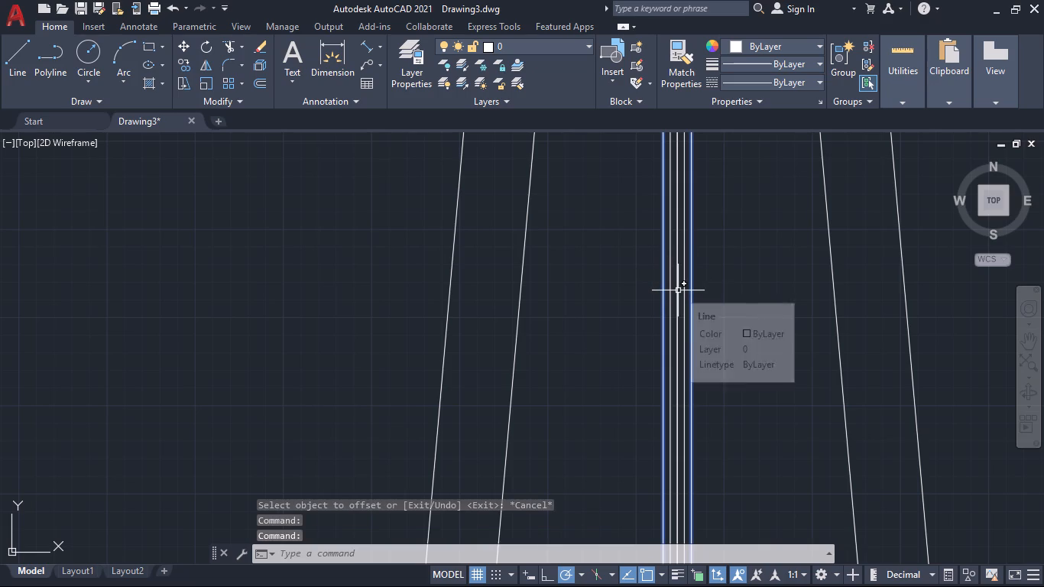
left_click(678, 290)
key("Delete")
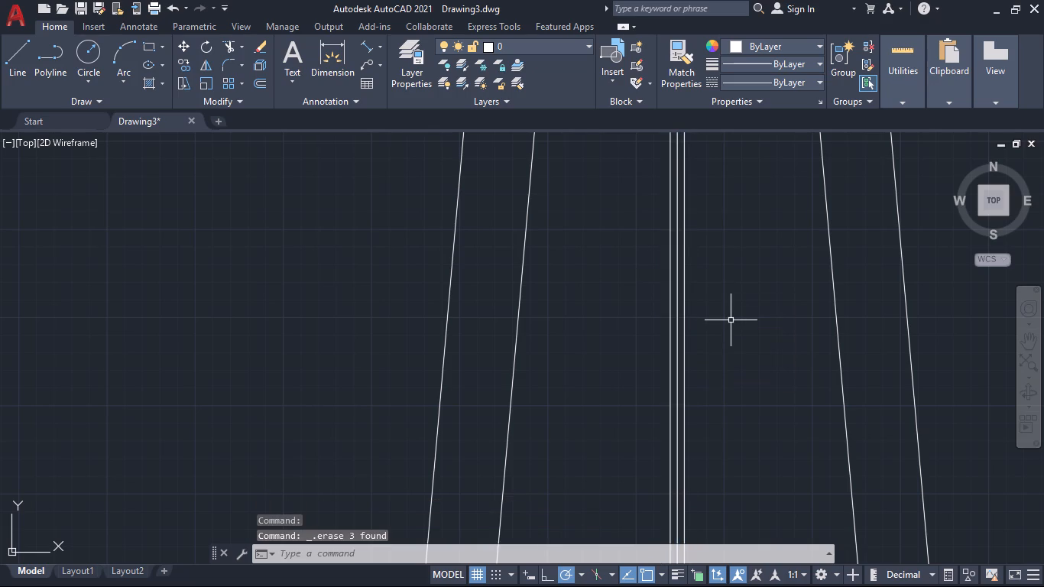
scroll(731, 320, "down", 4)
scroll(740, 397, "up", 4)
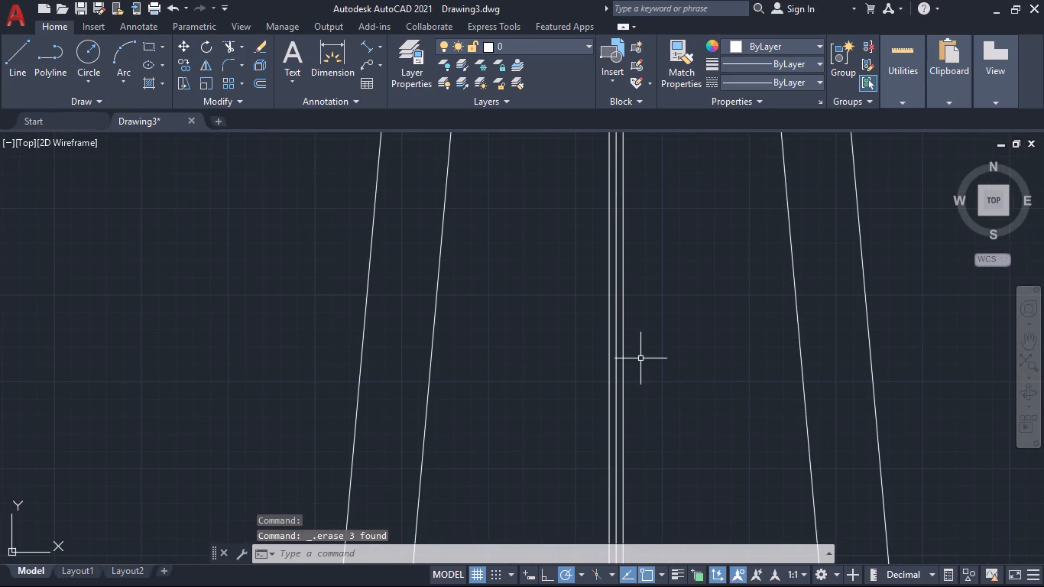
scroll(661, 364, "down", 2)
middle_click_drag(670, 377, 671, 371)
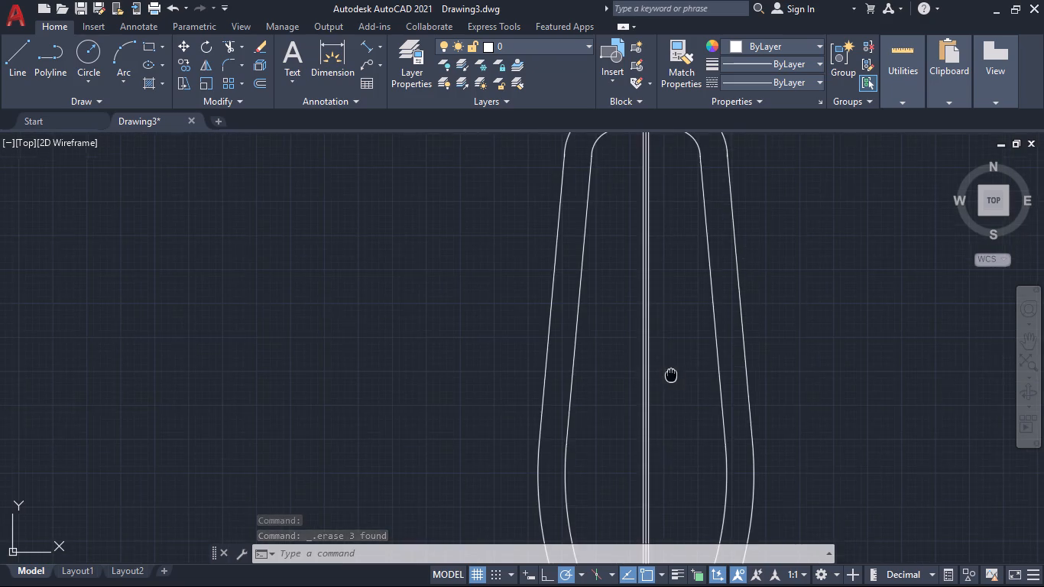
middle_click_drag(671, 371, 684, 200)
scroll(659, 474, "up", 3)
left_click(657, 468)
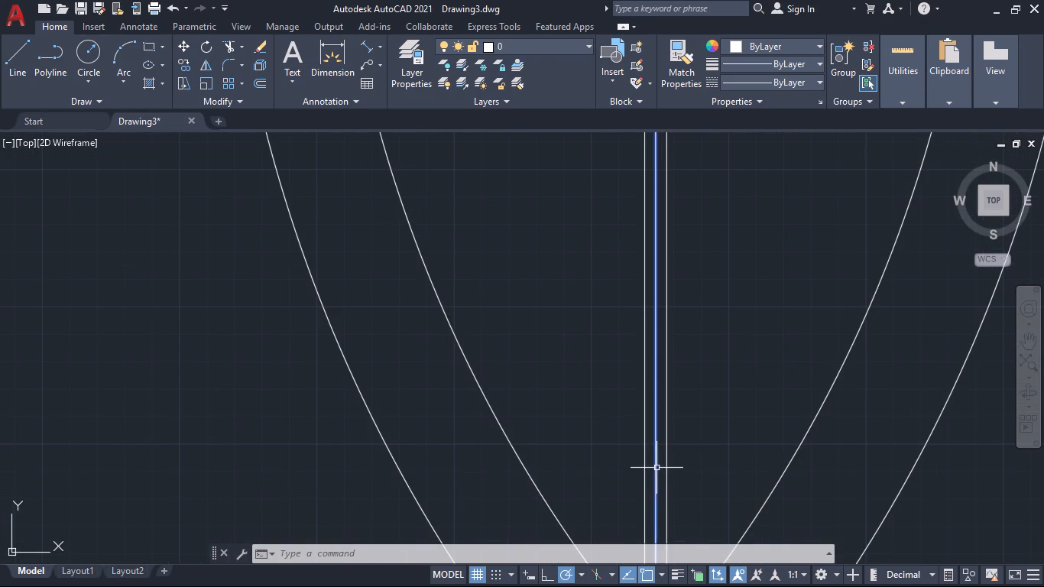
key("Delete")
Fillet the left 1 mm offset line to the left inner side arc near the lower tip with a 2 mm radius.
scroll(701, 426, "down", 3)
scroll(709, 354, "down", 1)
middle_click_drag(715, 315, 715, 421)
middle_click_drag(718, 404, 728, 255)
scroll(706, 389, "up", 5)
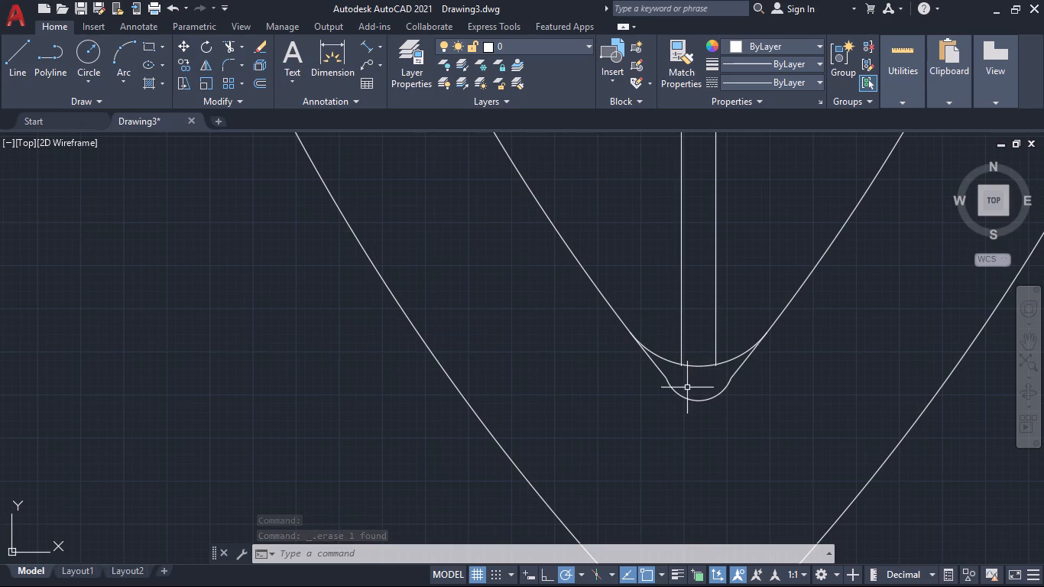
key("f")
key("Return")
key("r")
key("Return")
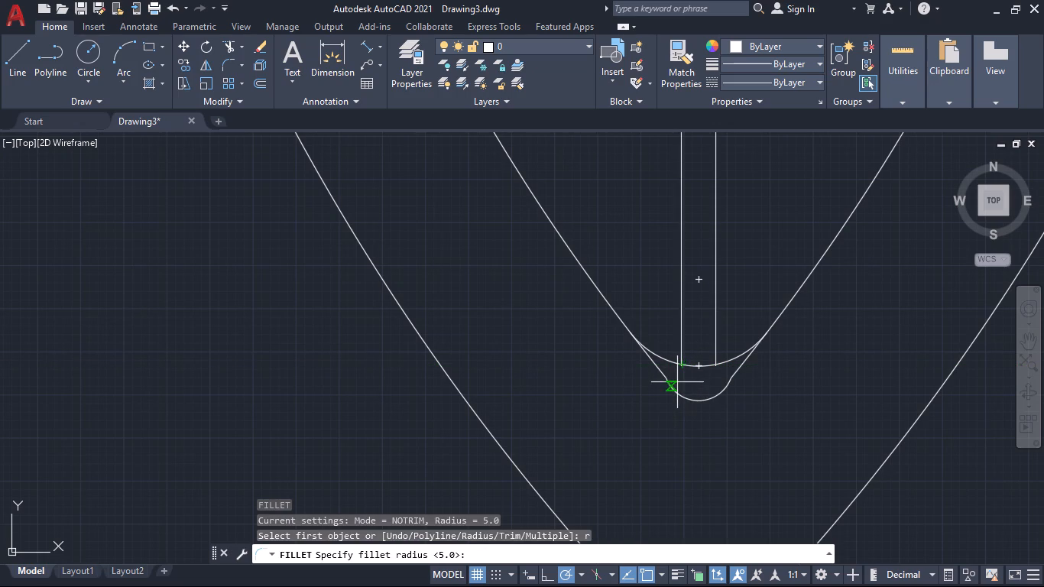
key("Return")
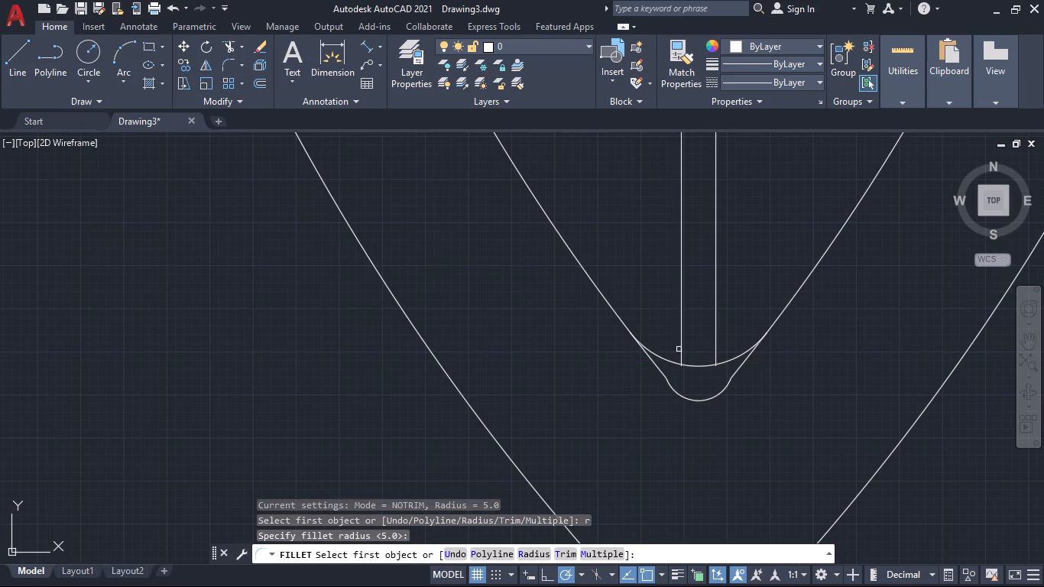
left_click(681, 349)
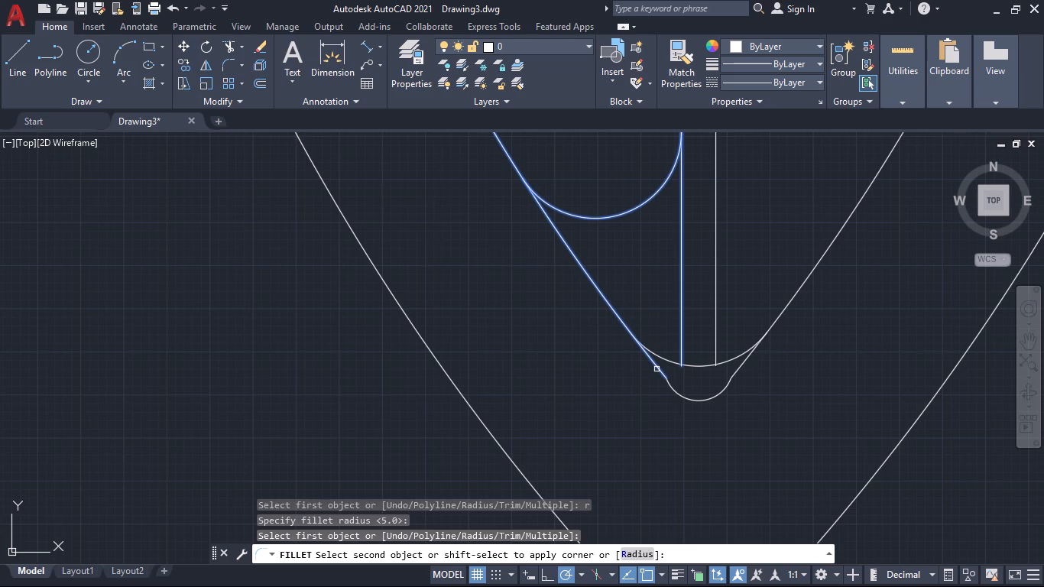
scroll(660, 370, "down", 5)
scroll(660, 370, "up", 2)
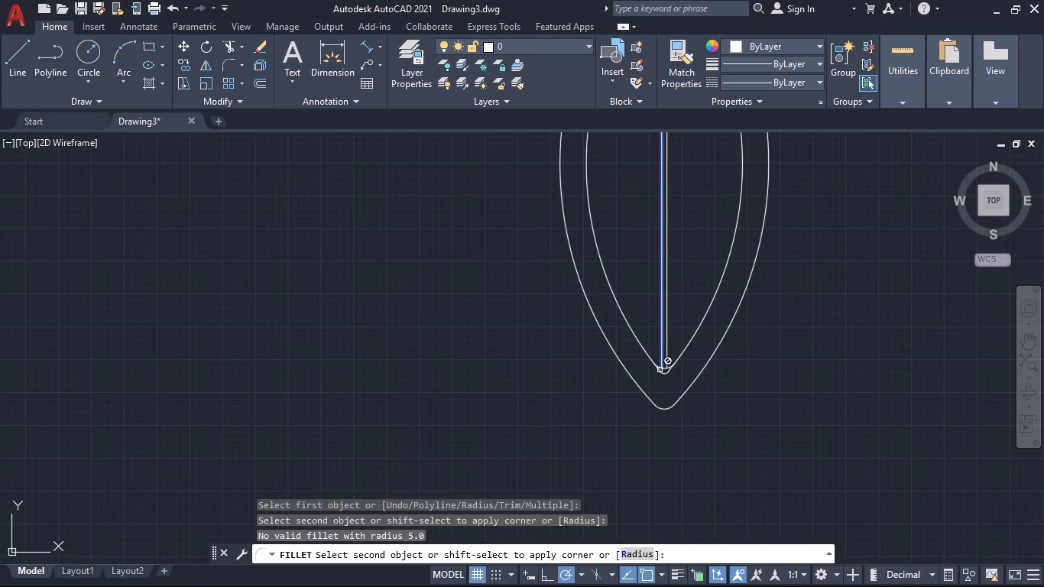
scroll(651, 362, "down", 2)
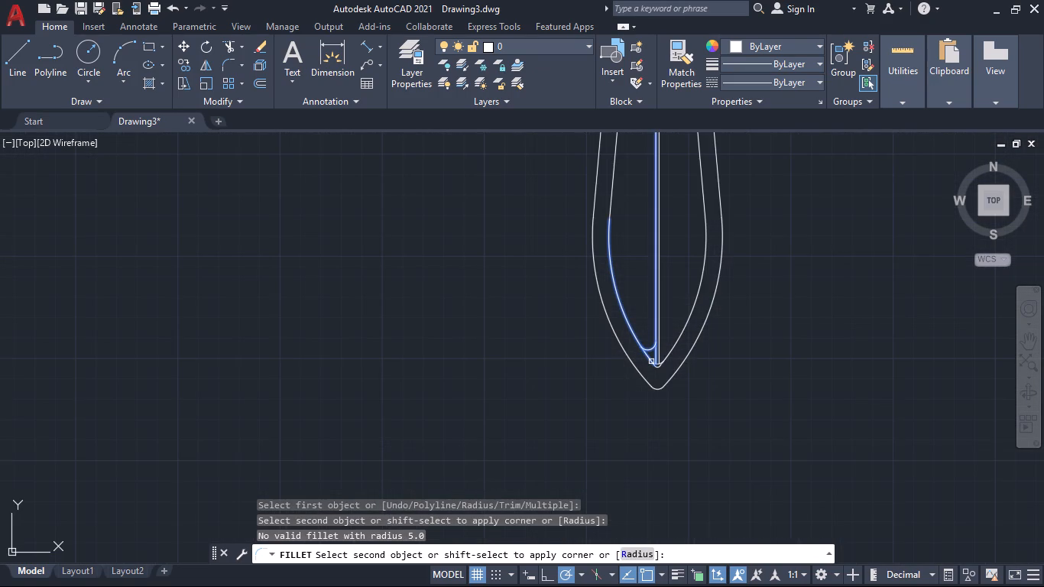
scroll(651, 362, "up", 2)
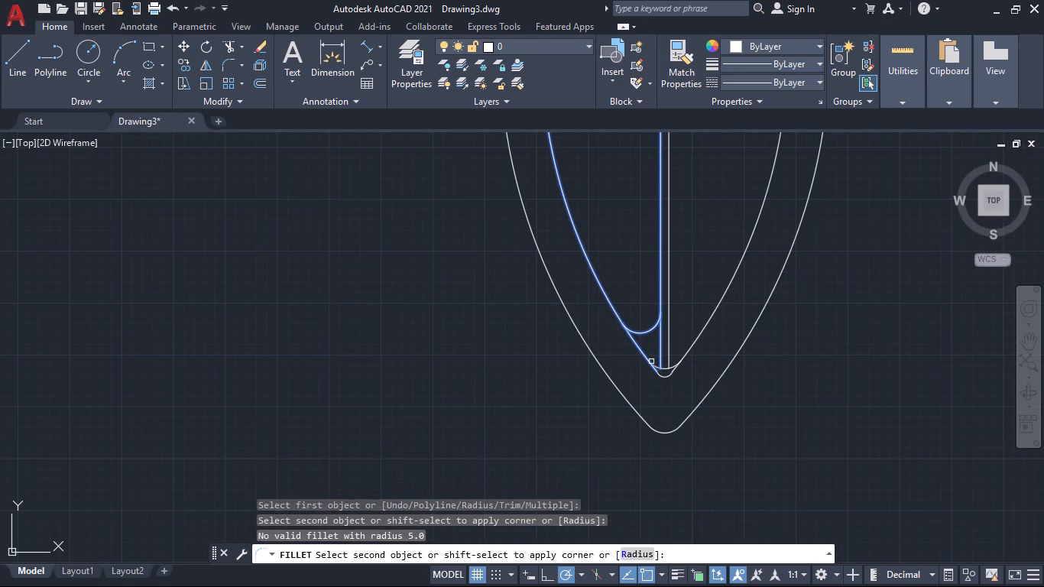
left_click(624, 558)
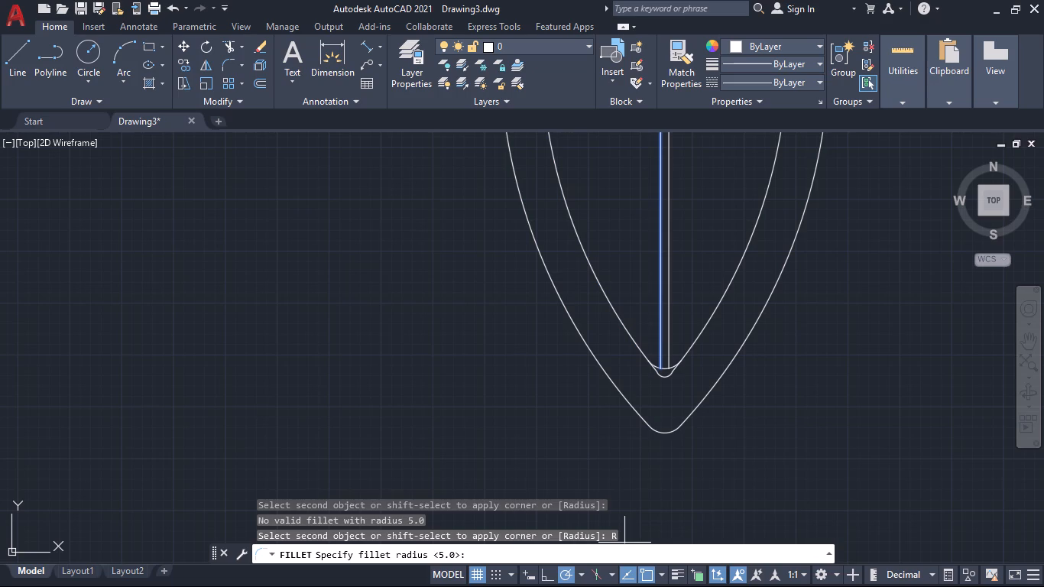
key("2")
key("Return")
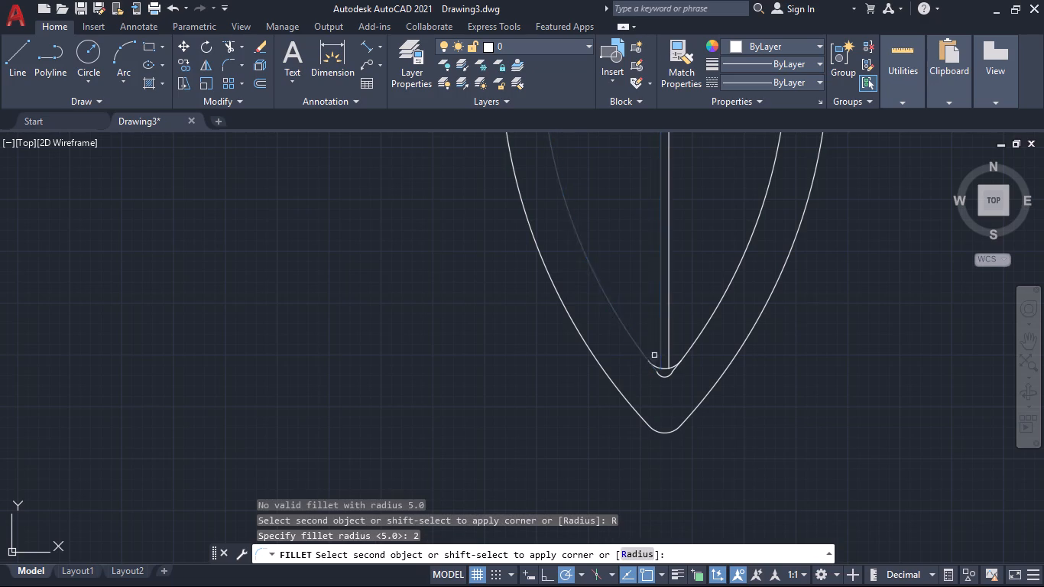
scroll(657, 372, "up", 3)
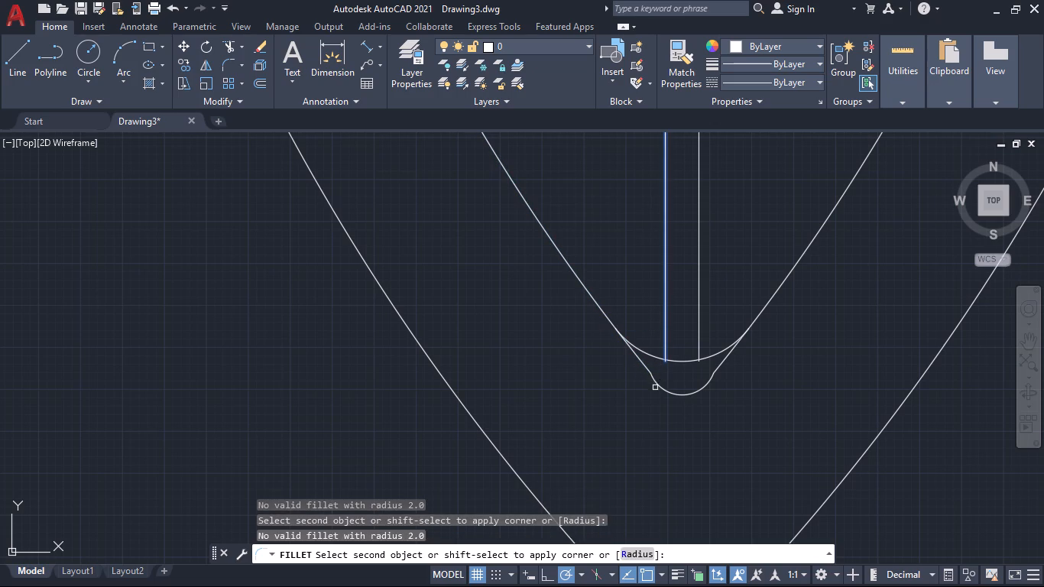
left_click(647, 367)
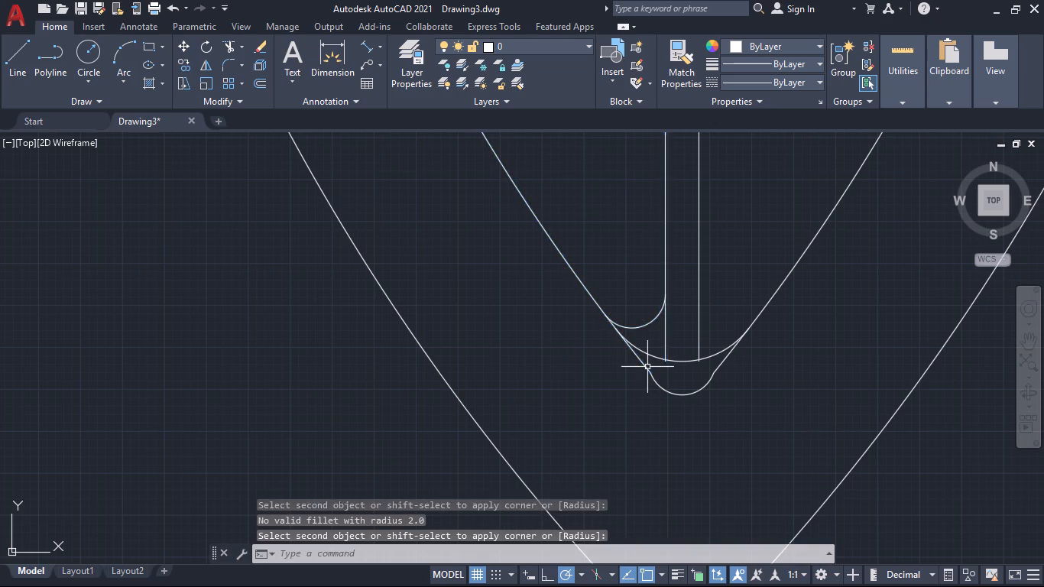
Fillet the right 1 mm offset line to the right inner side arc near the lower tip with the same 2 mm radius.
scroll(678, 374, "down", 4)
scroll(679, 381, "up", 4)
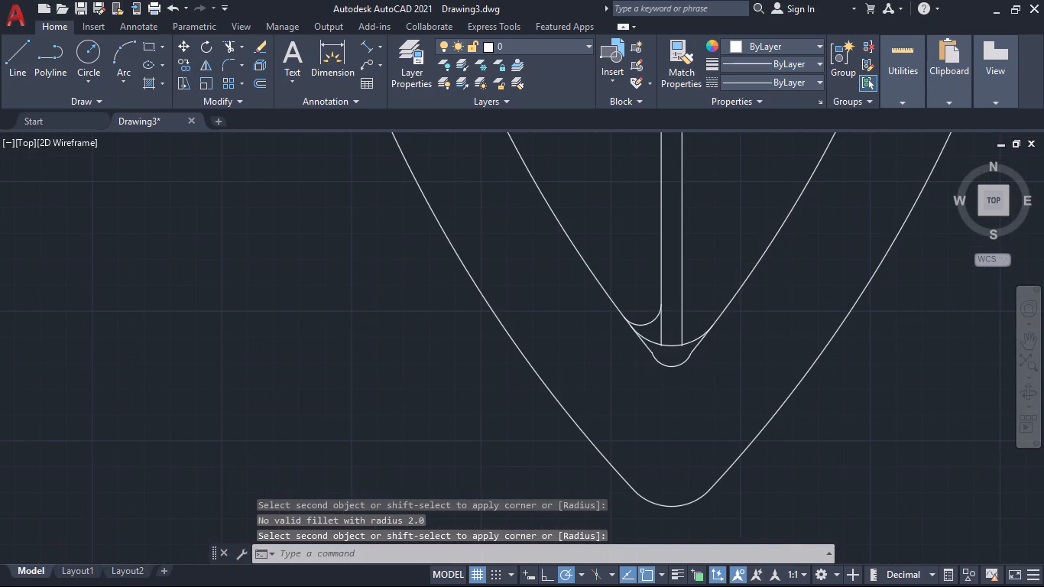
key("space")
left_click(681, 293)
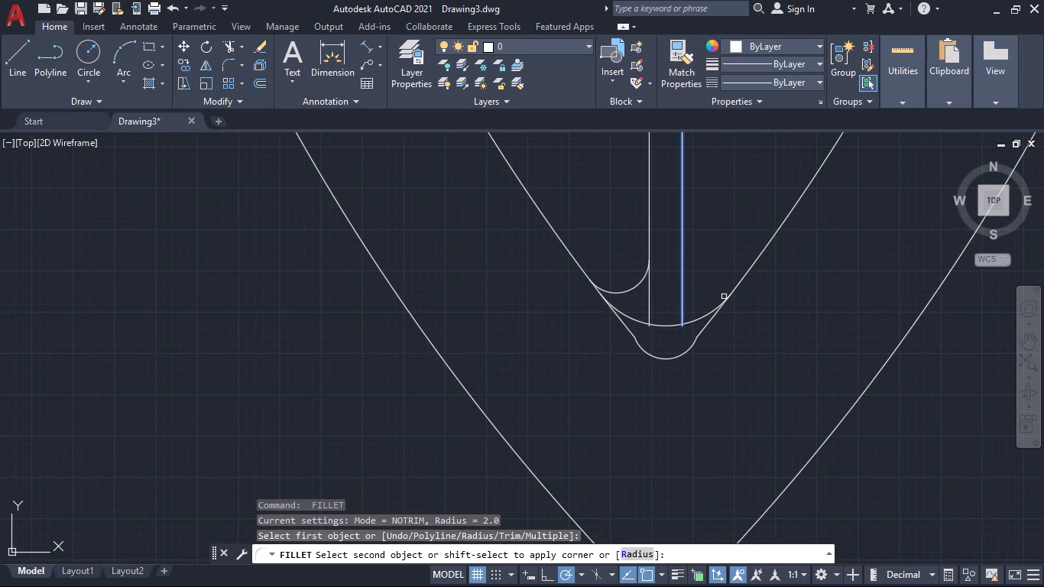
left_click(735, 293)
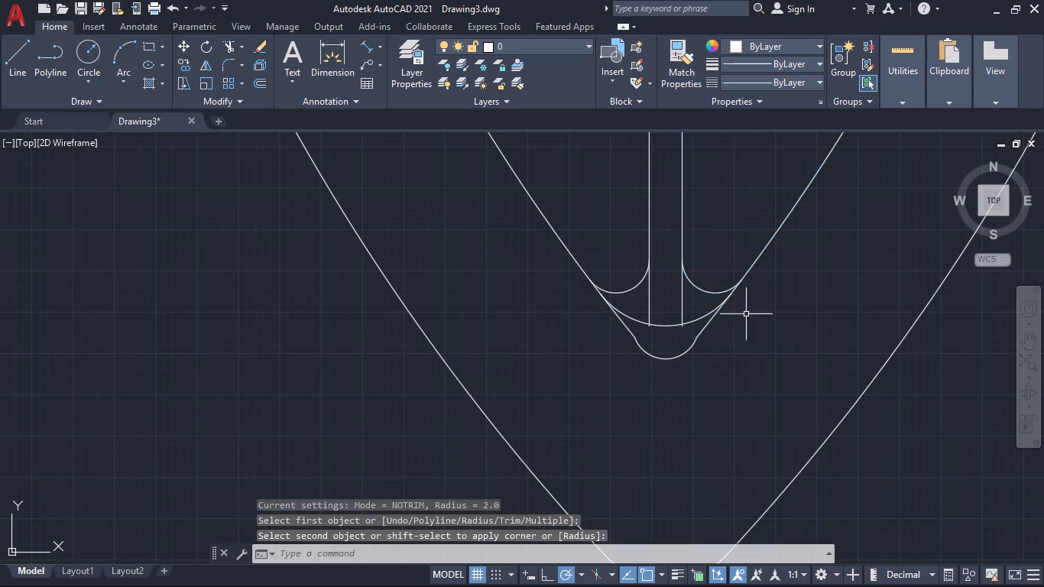
Trim away both fillet arcs and all three segments of the upper inner tip arc, leaving the lower rounded cap.
scroll(741, 349, "down", 3)
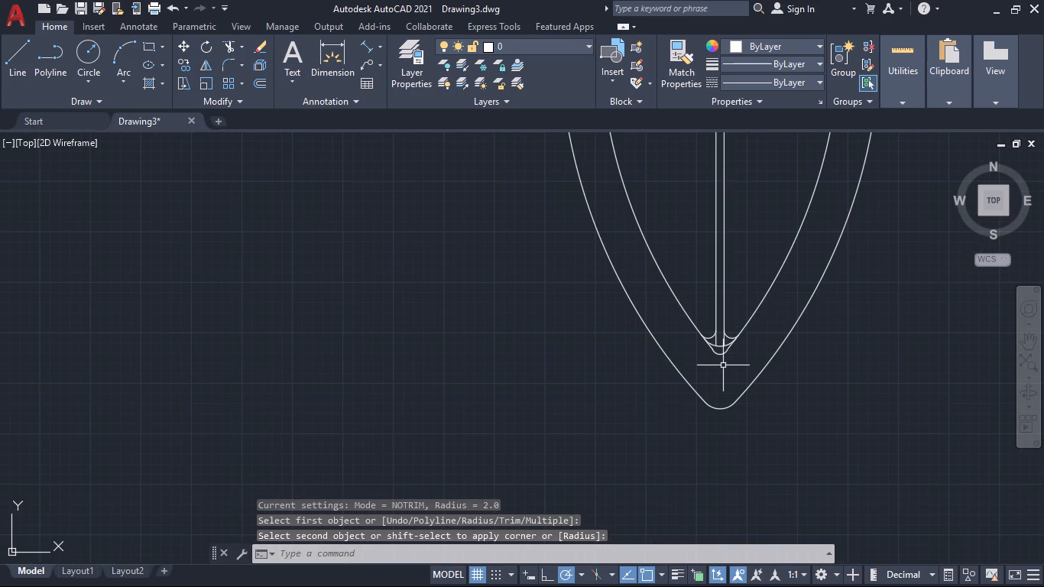
scroll(721, 366, "down", 1)
scroll(714, 349, "up", 4)
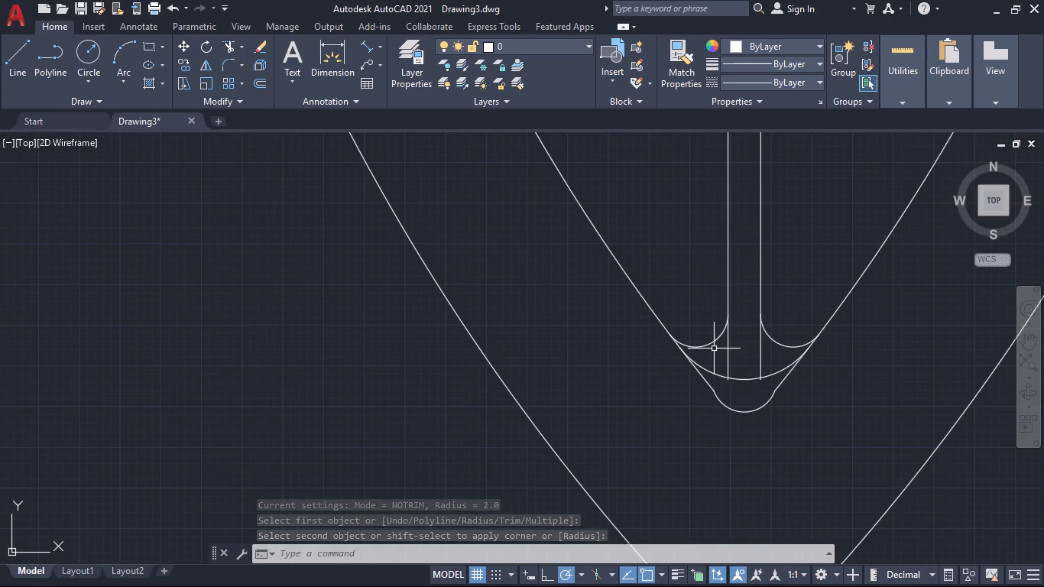
scroll(714, 349, "up", 1)
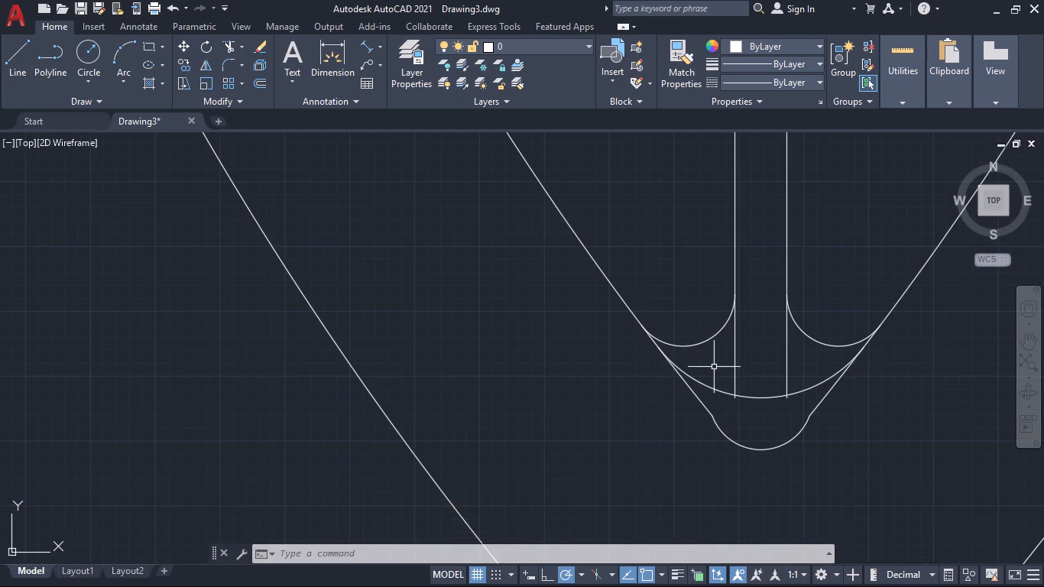
scroll(714, 368, "up", 1)
type("tr")
key("Return")
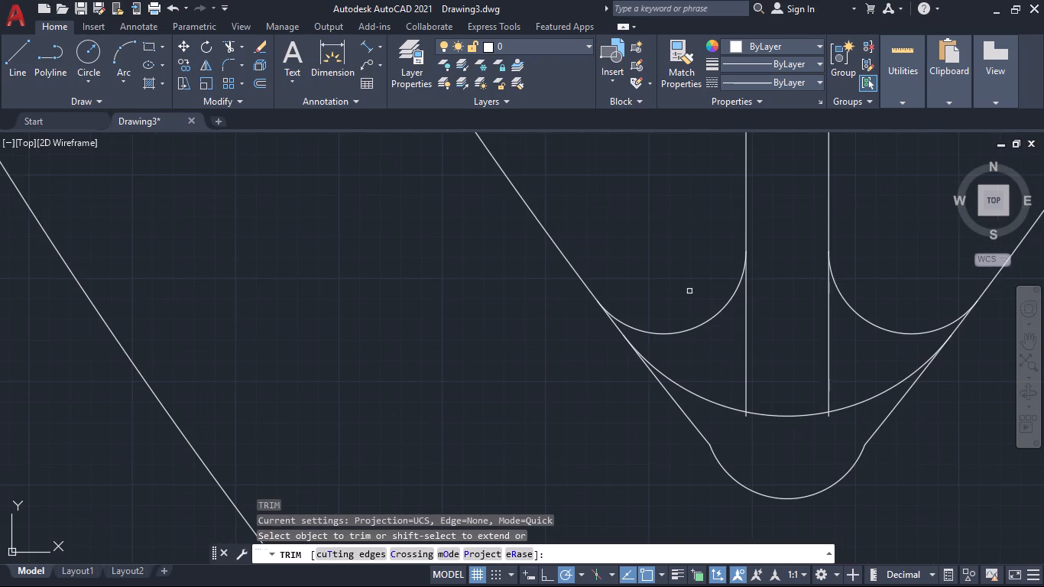
left_click(689, 289)
left_click(721, 430)
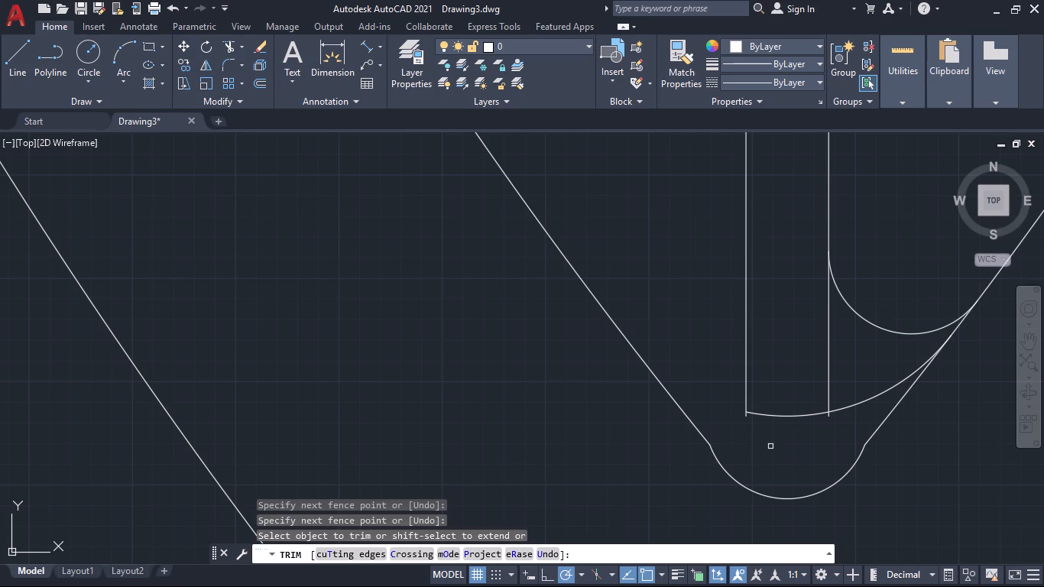
middle_click_drag(773, 446, 668, 439)
left_click(783, 284)
left_click(734, 432)
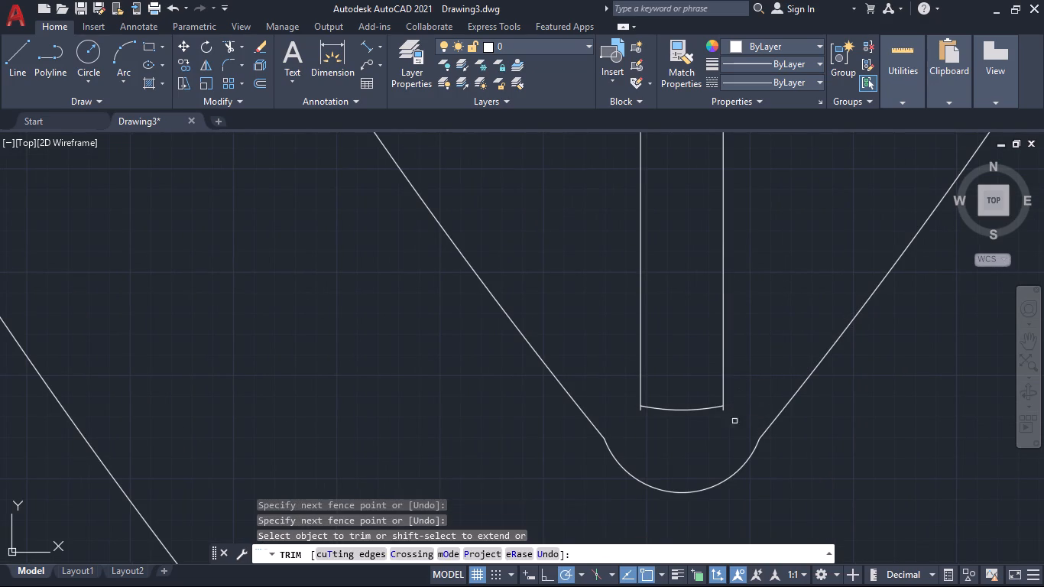
left_click(695, 398)
left_click(689, 431)
Extend the two 1 mm offset lines down to the rounded cap at the inner lower tip.
scroll(691, 426, "down", 4)
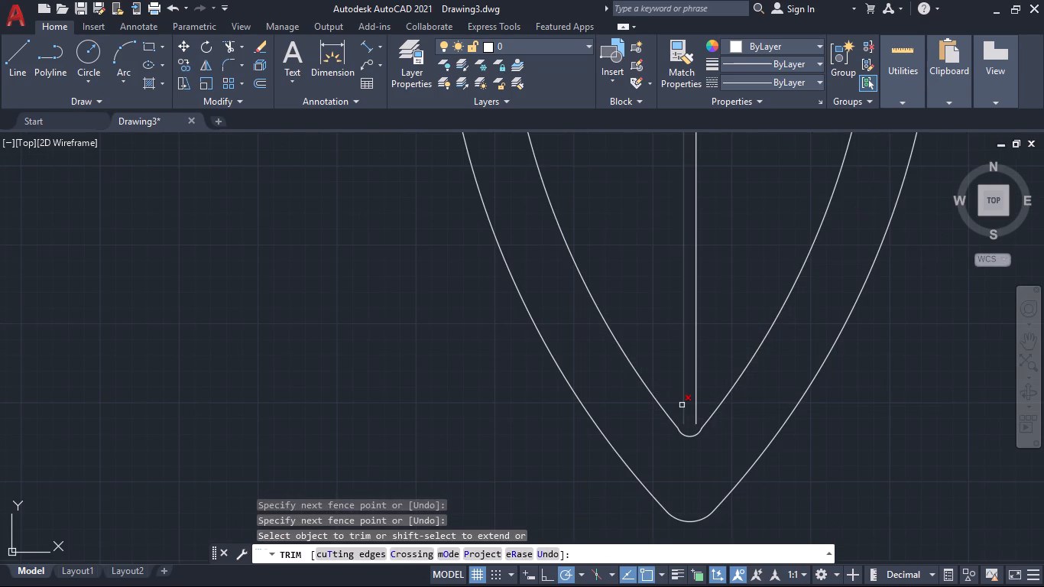
left_click(682, 405, "shift")
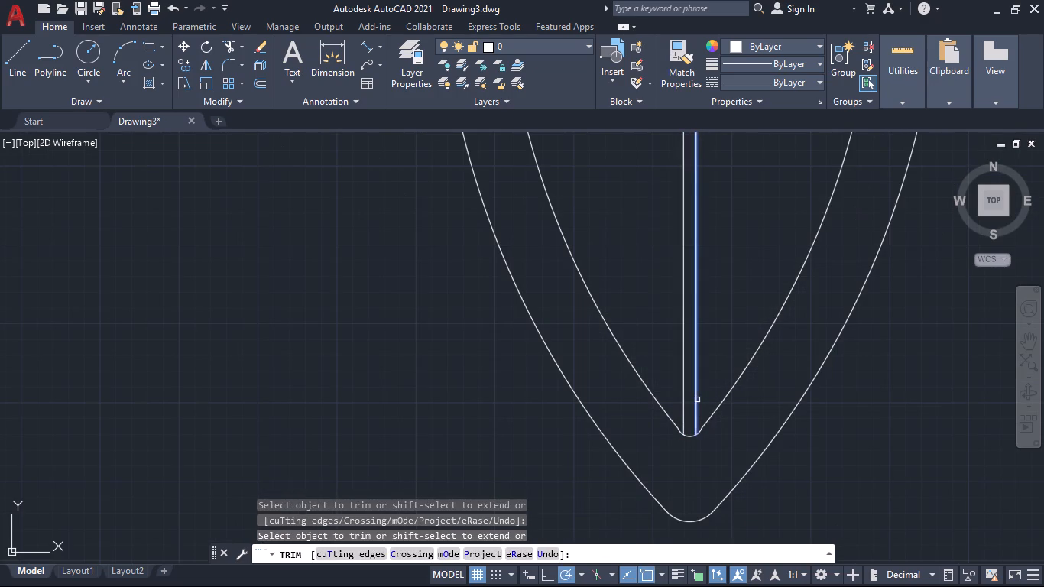
left_click(697, 400, "shift")
scroll(716, 401, "down", 3)
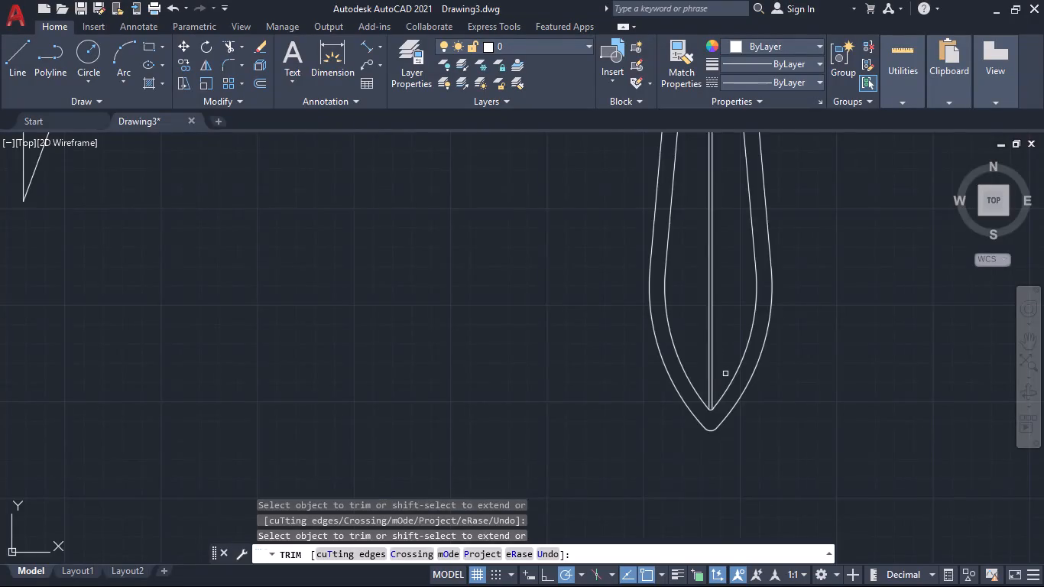
scroll(725, 376, "up", 3)
middle_click_drag(702, 392, 741, 279)
scroll(692, 381, "up", 1)
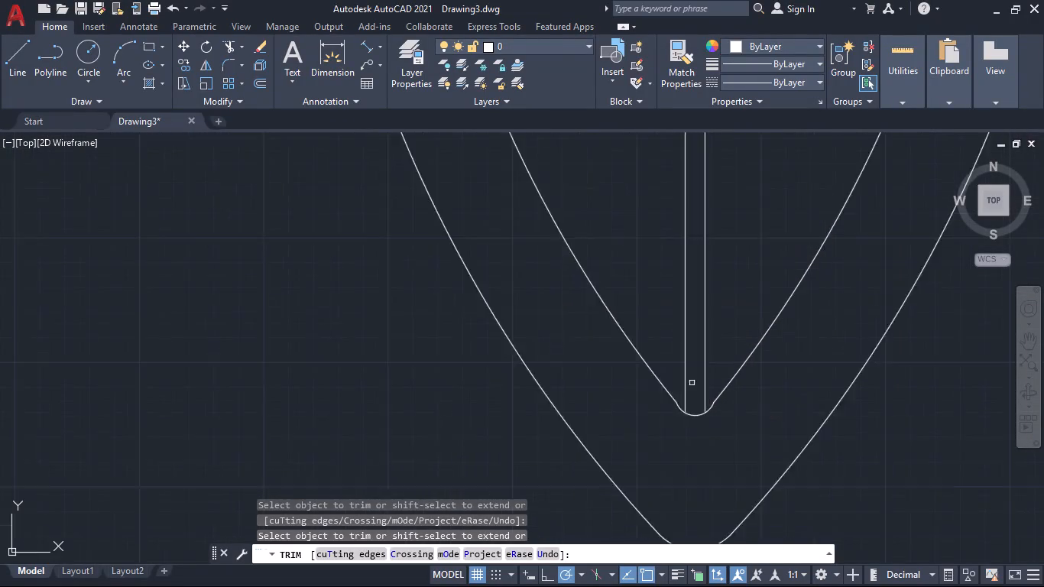
scroll(692, 383, "up", 1)
middle_click_drag(681, 399, 683, 370)
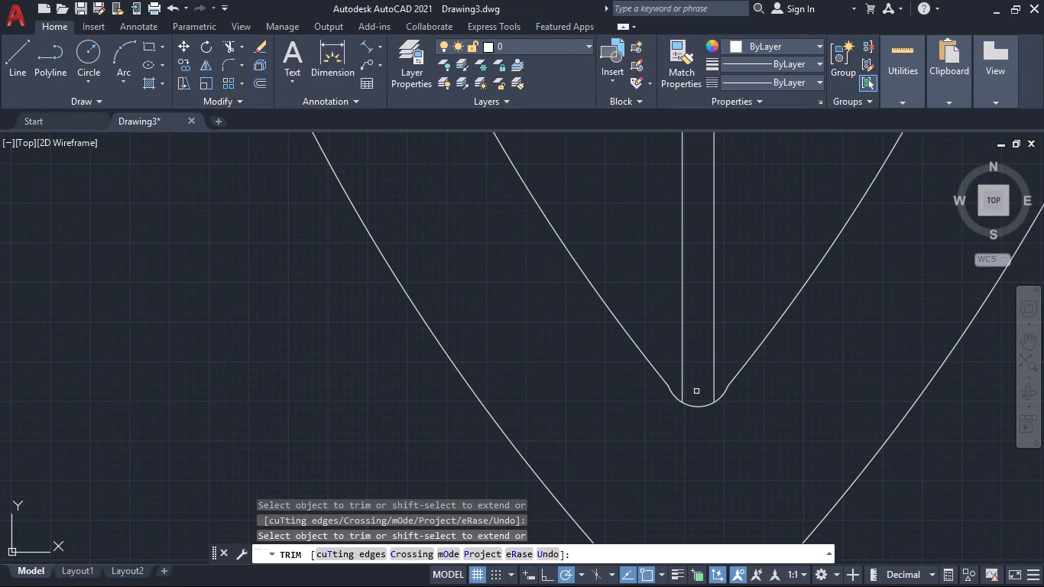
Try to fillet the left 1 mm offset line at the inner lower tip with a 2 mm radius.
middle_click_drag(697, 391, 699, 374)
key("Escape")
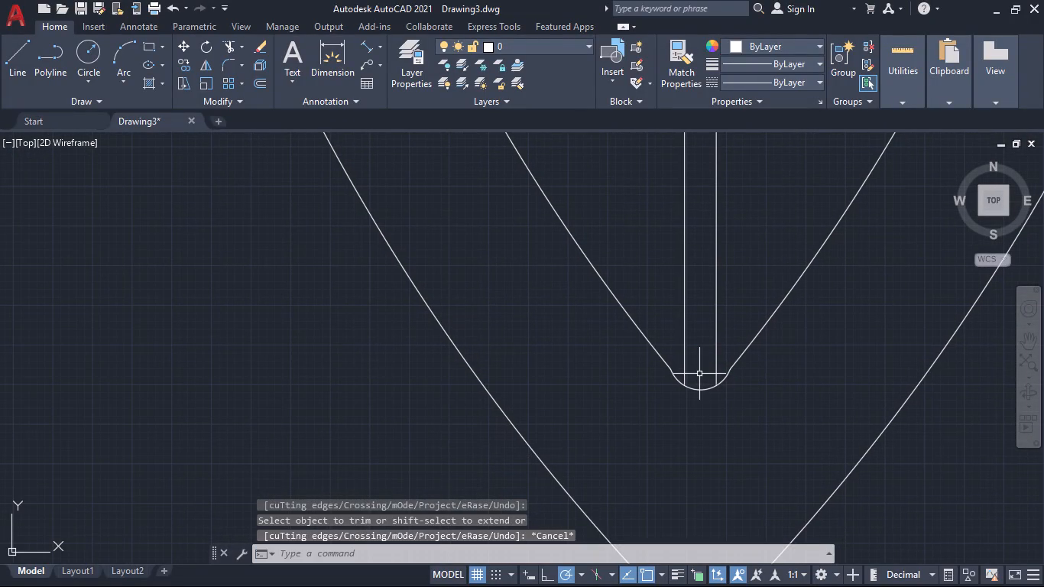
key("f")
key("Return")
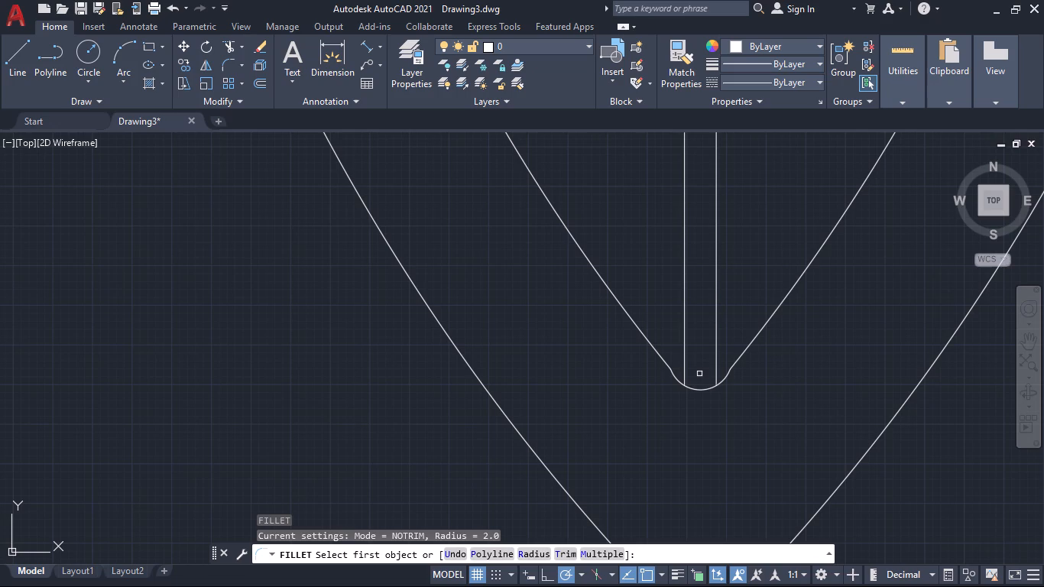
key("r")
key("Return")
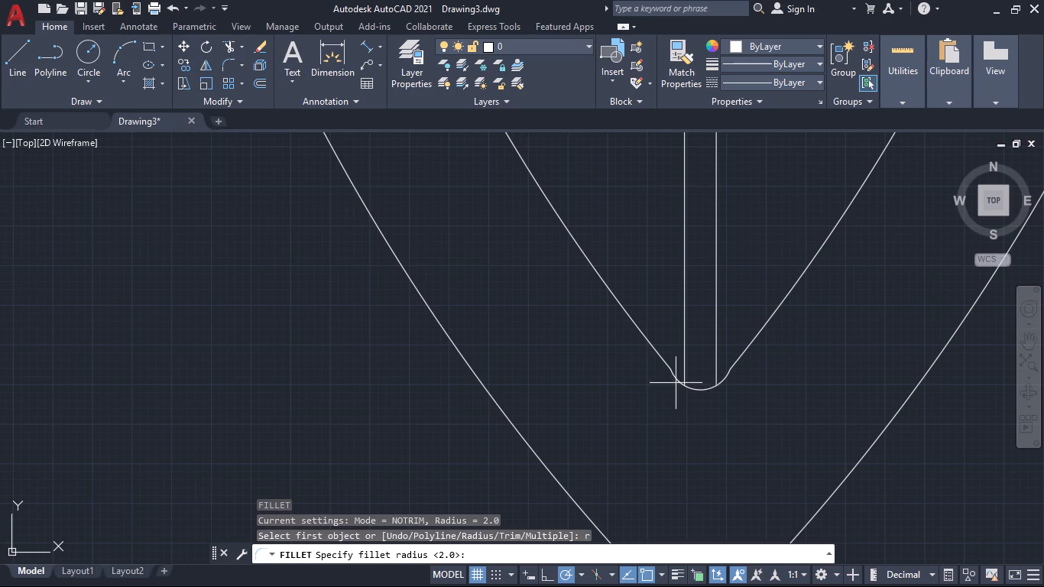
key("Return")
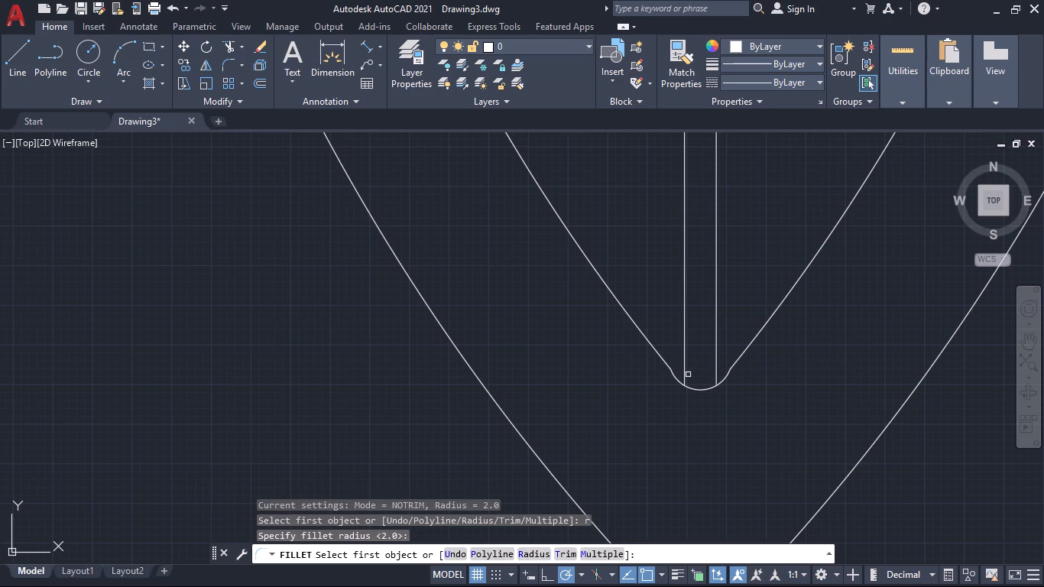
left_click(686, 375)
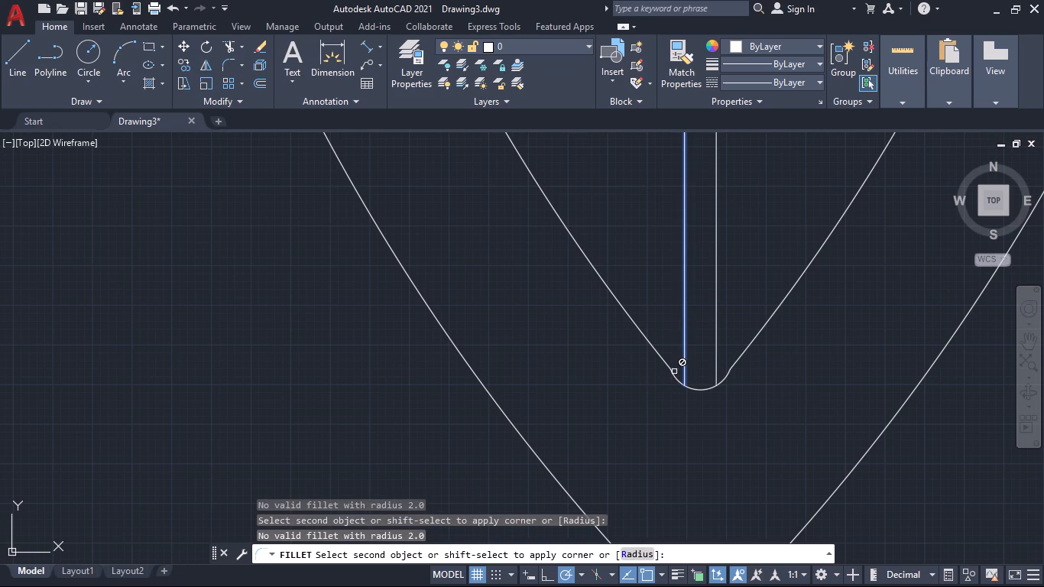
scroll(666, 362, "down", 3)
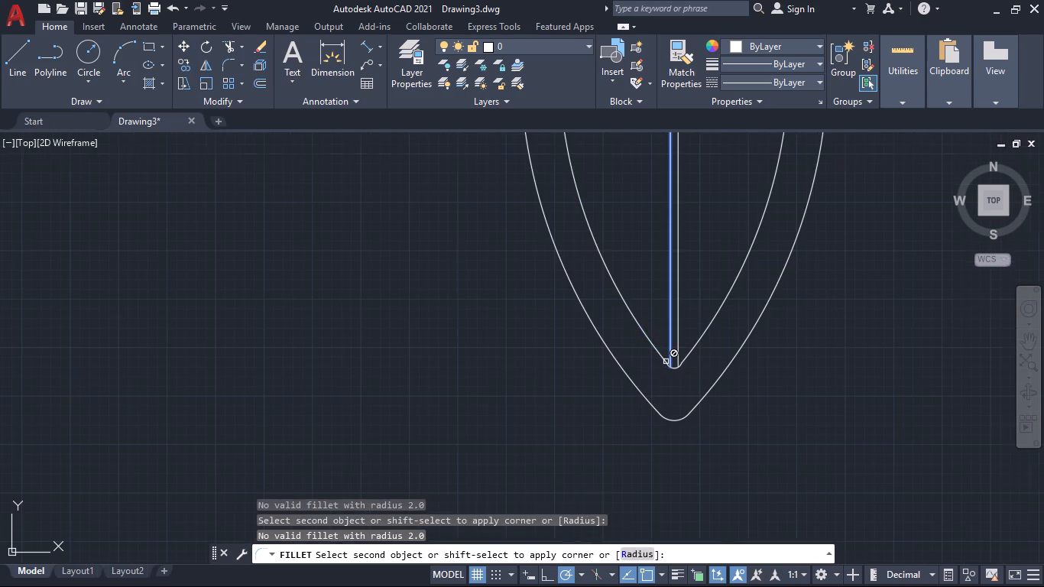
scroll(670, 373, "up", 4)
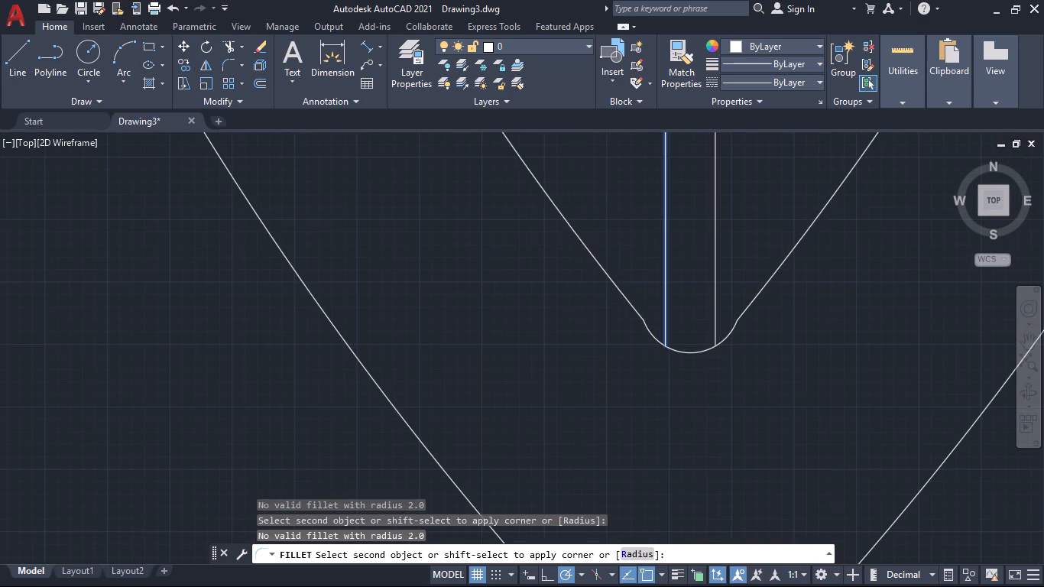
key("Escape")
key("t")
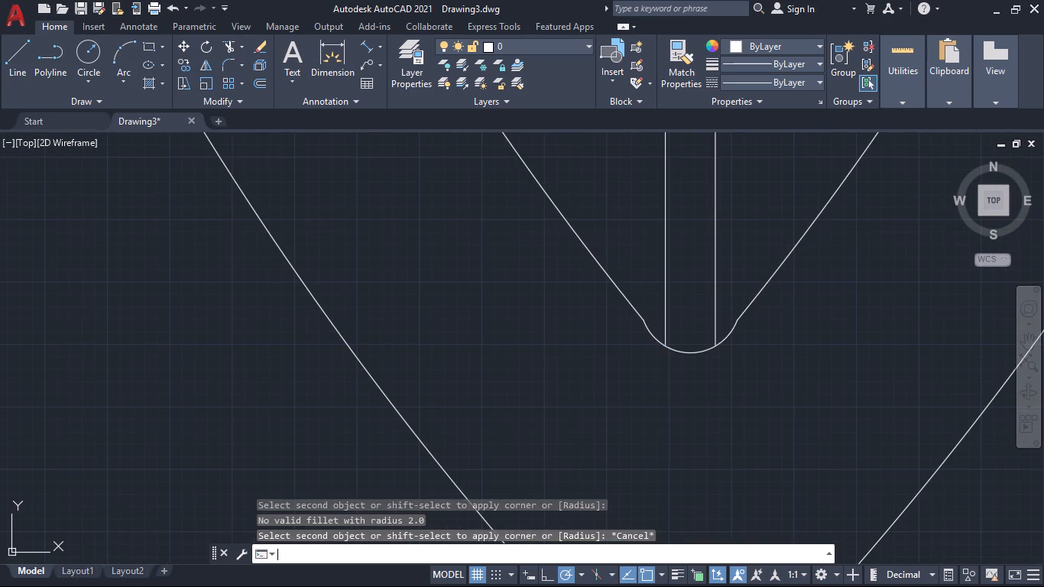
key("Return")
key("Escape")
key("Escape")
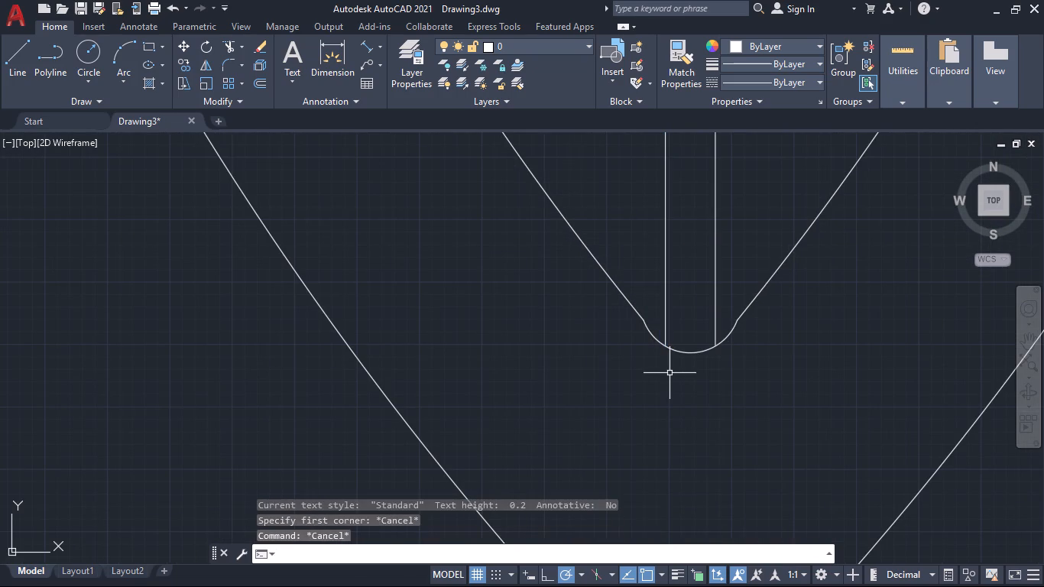
Extend both inner side arcs to the 1 mm offset lines at the lower tip and trim the rounded cap's protruding ends.
type("tr")
key("Return")
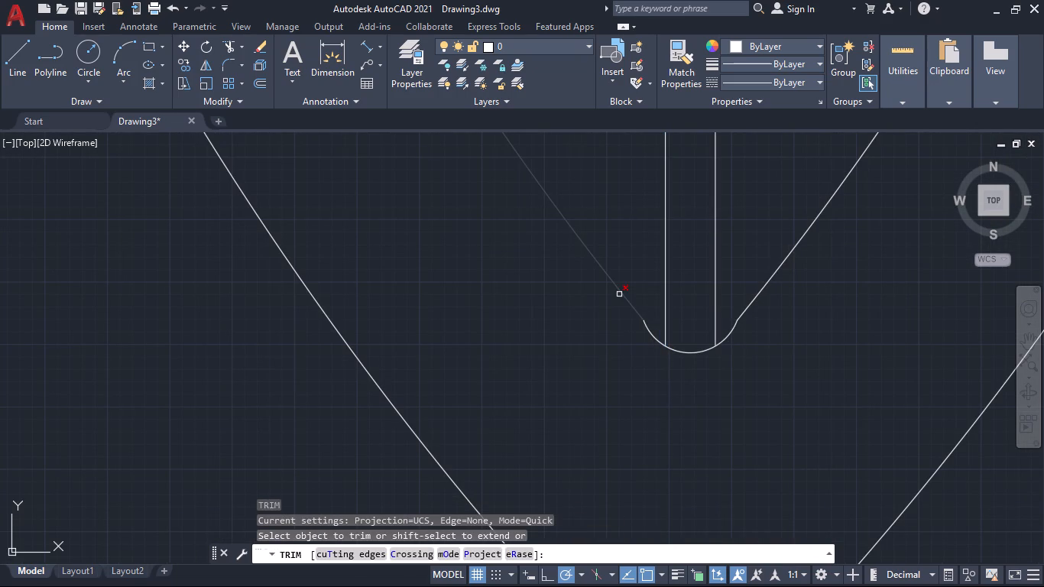
left_click(622, 296, "shift")
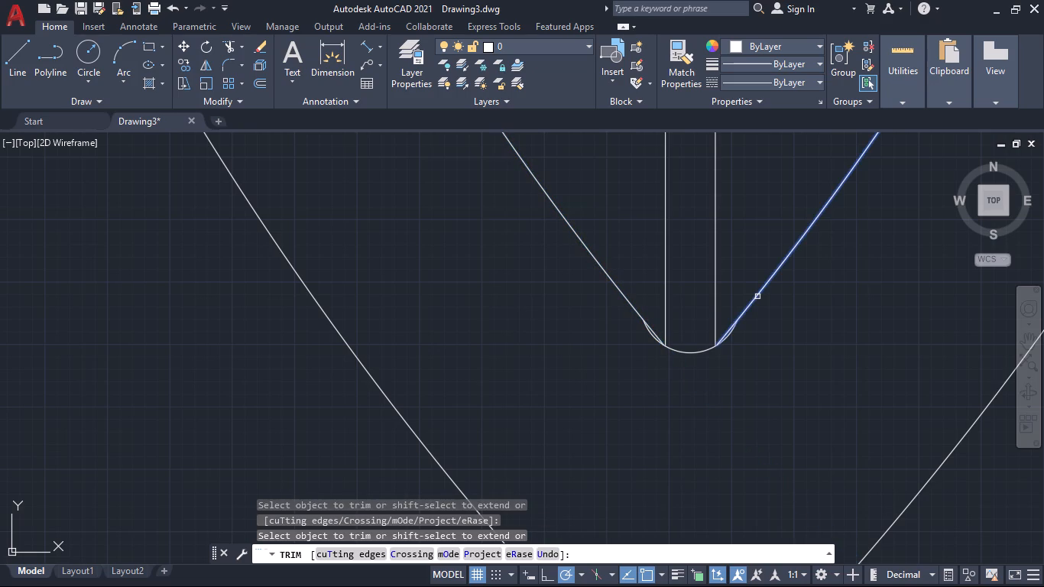
left_click(757, 297, "shift")
left_click(735, 329)
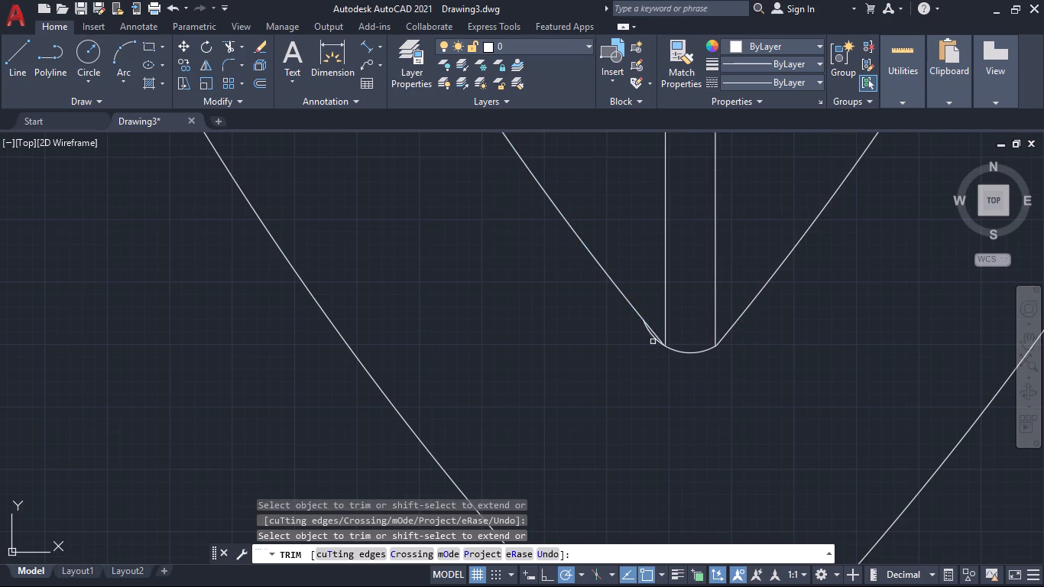
left_click(652, 339)
scroll(721, 404, "down", 1)
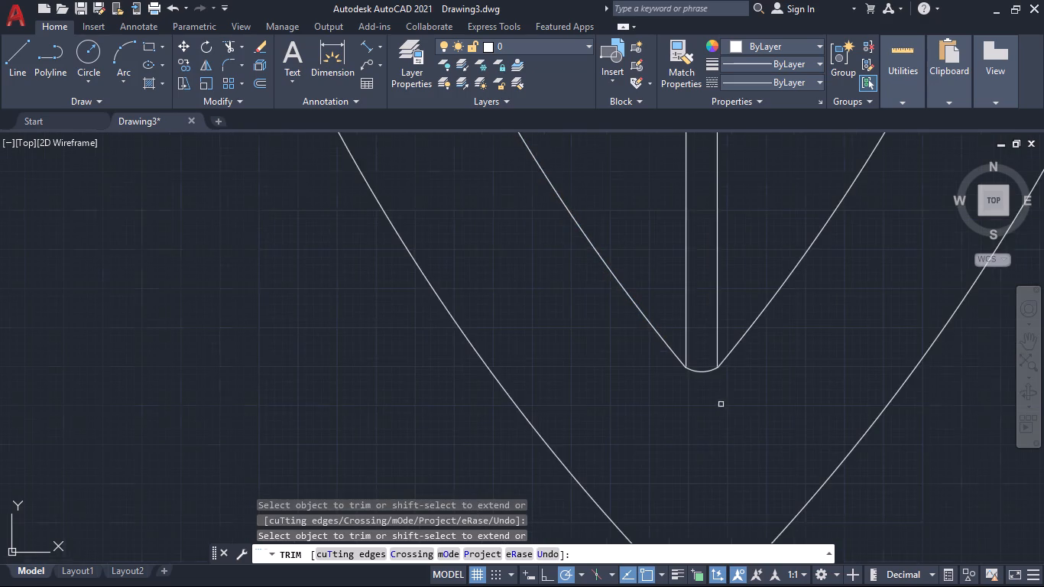
scroll(721, 404, "down", 3)
scroll(721, 407, "up", 5)
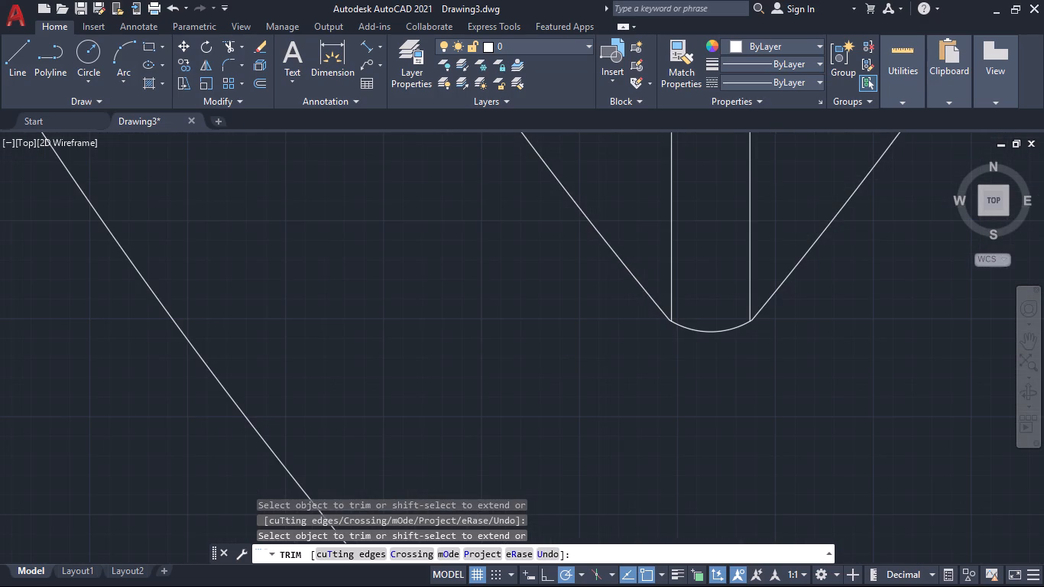
scroll(675, 405, "down", 7)
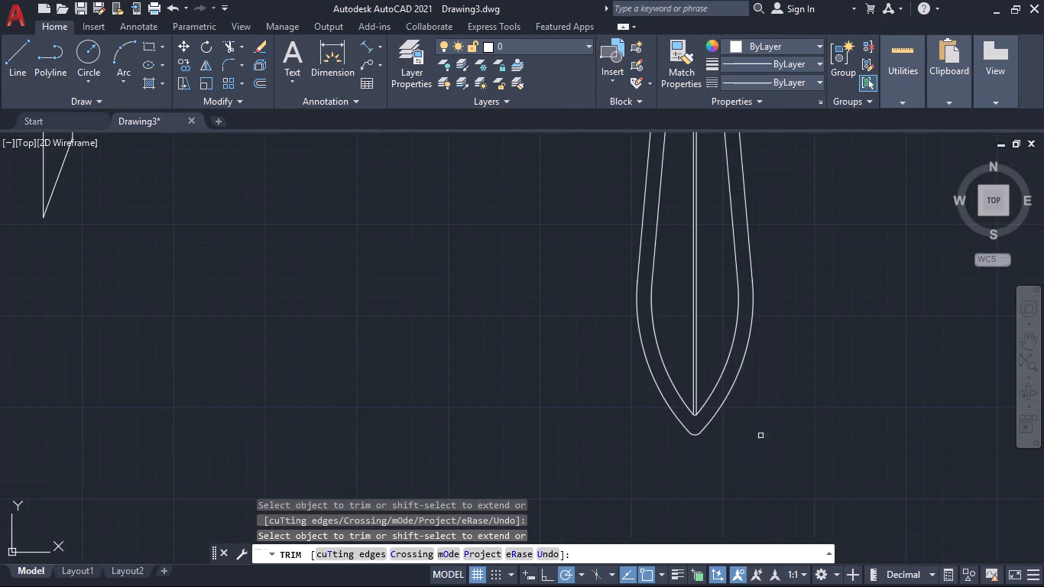
scroll(779, 439, "down", 3)
scroll(780, 439, "up", 2)
key("Escape")
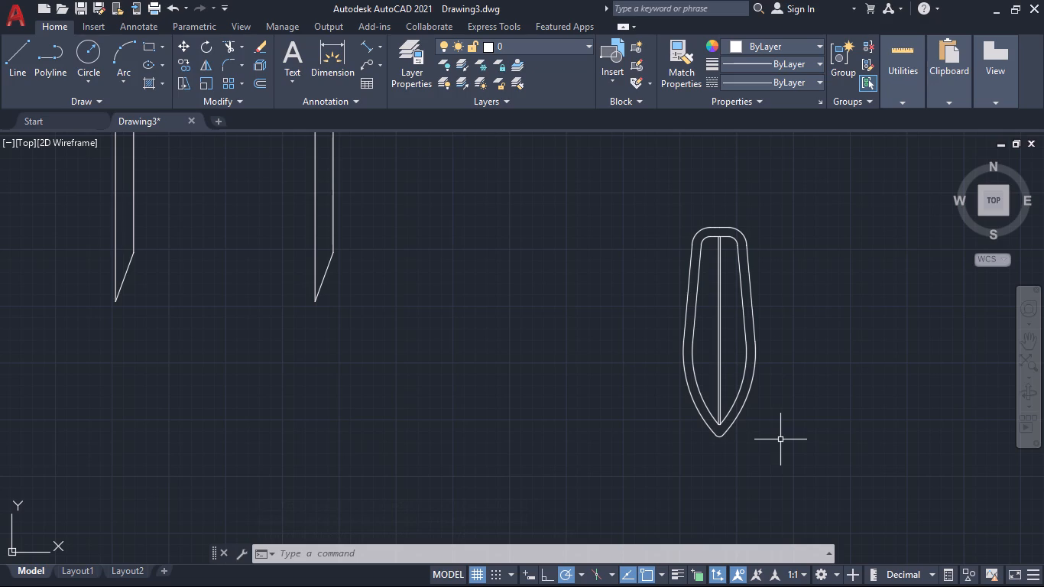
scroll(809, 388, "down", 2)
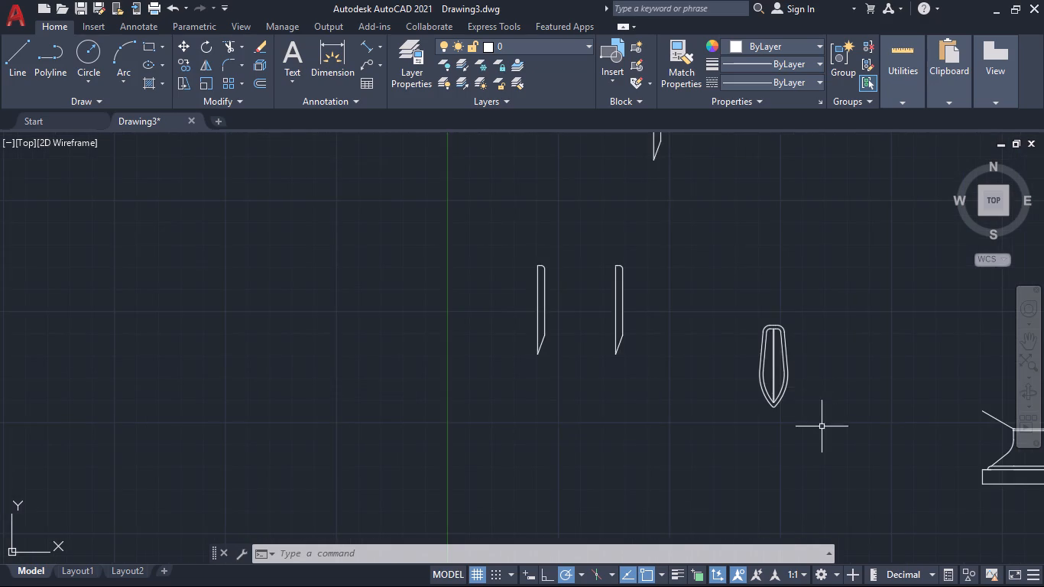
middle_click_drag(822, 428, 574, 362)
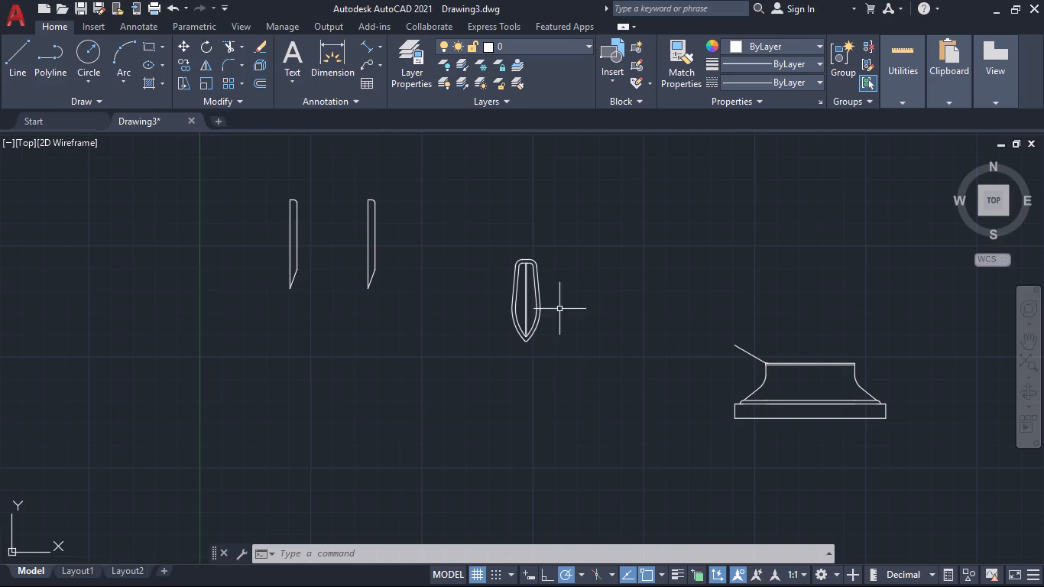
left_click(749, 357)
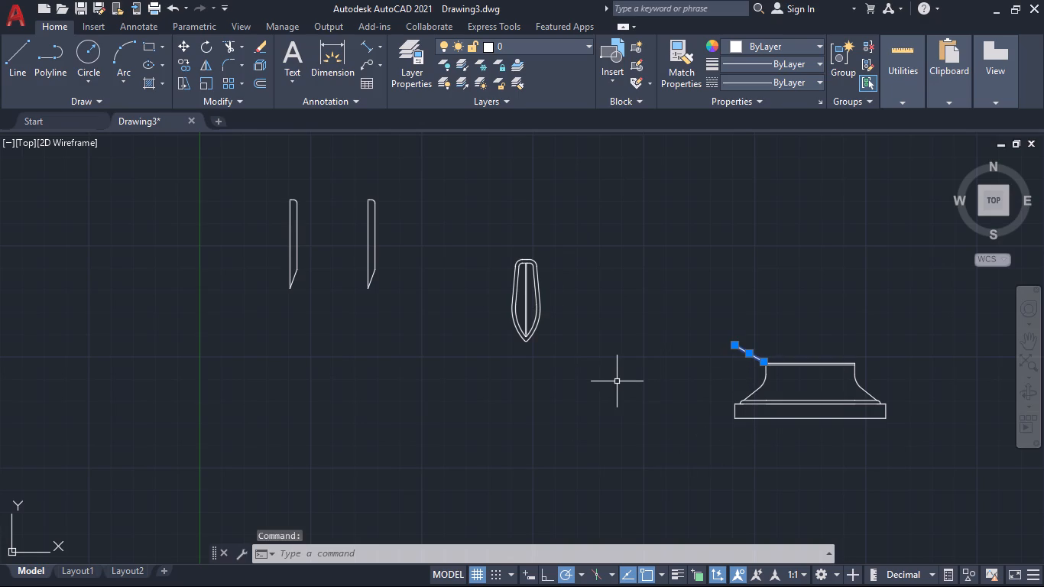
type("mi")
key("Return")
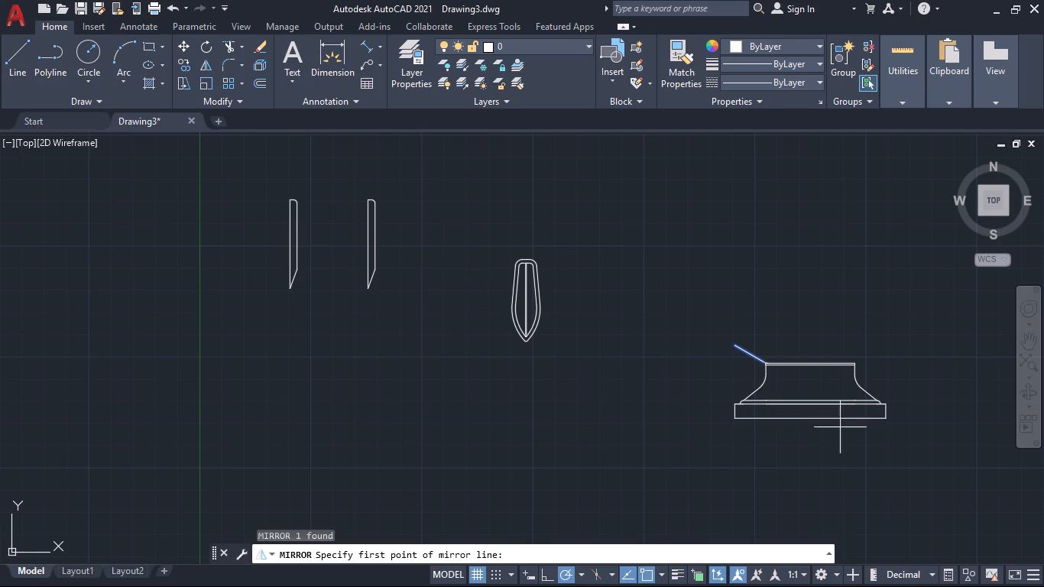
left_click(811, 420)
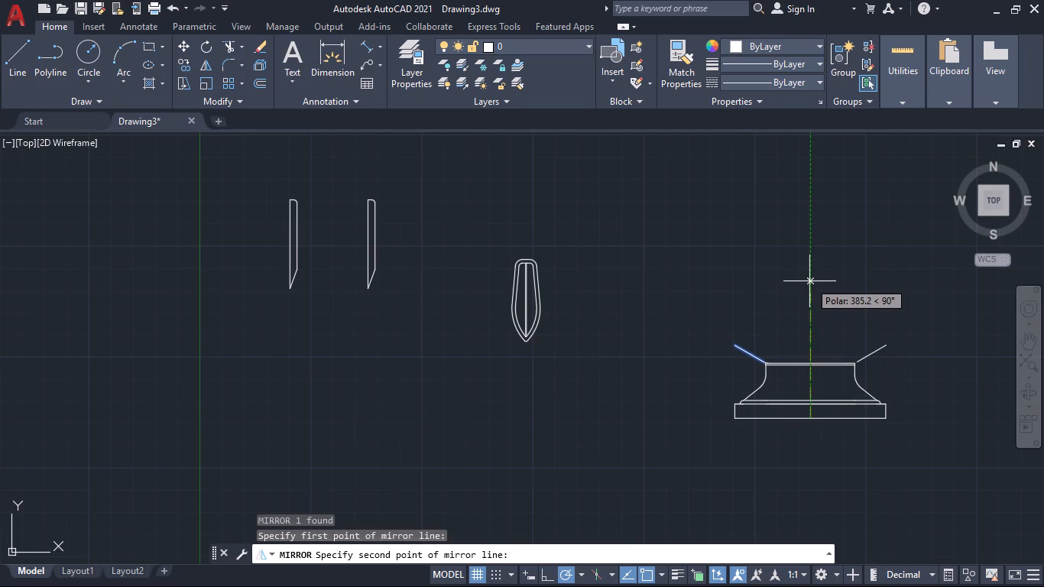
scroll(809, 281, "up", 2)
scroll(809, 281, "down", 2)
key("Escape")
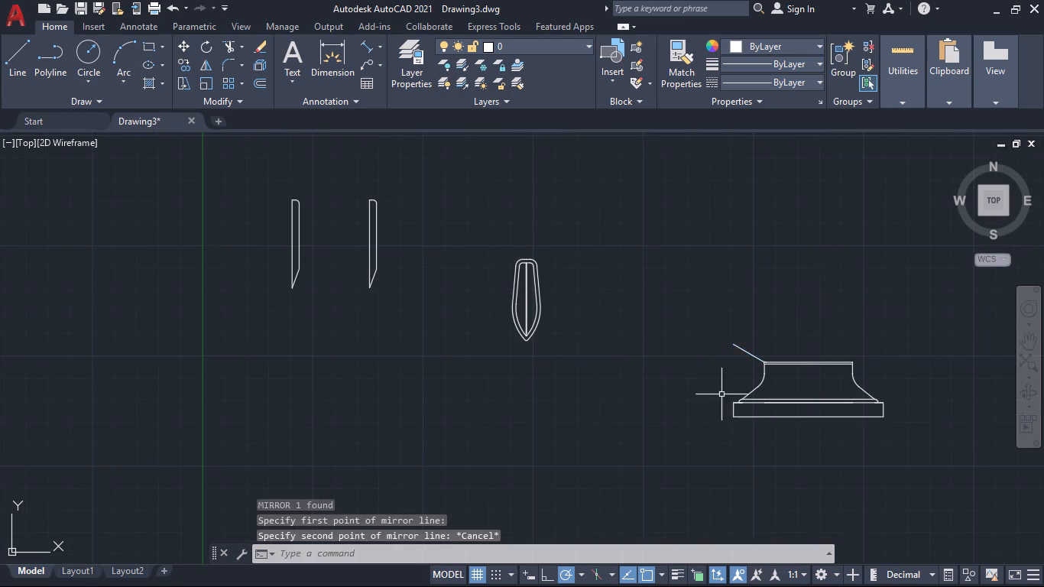
Mirror the slanted line and its small fillet arc about the vertical axis through the base's midpoint, keeping the originals.
scroll(734, 401, "up", 4)
middle_click_drag(825, 286, 667, 421)
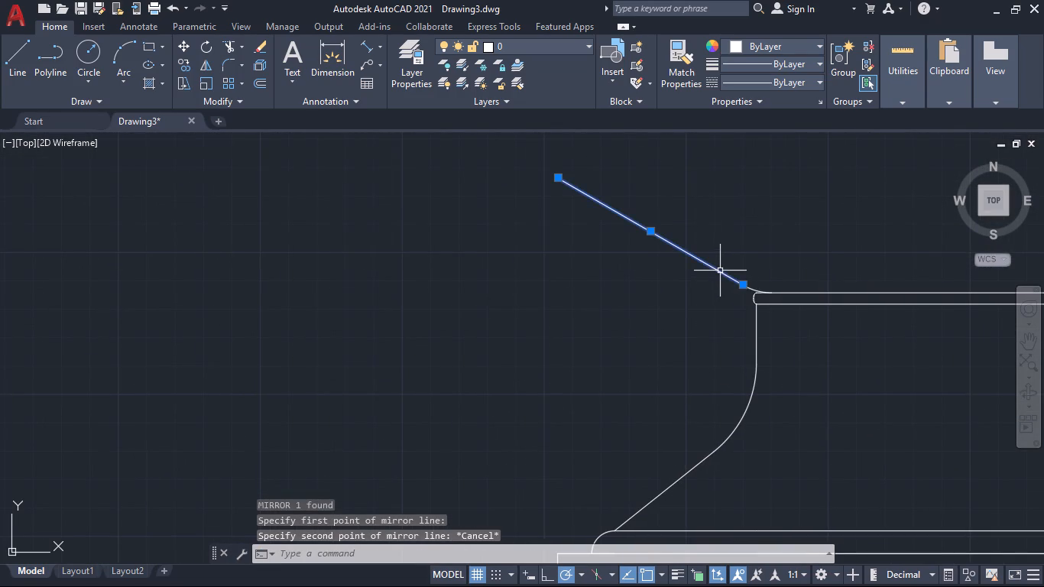
left_click(720, 271)
left_click(758, 289)
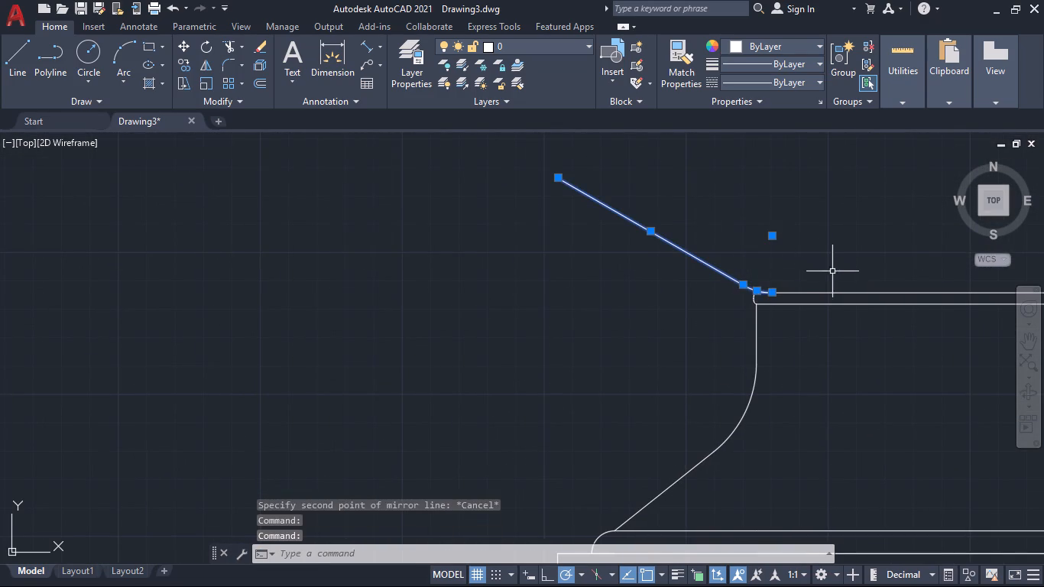
scroll(833, 274, "down", 2)
middle_click_drag(849, 320, 689, 300)
type("mi")
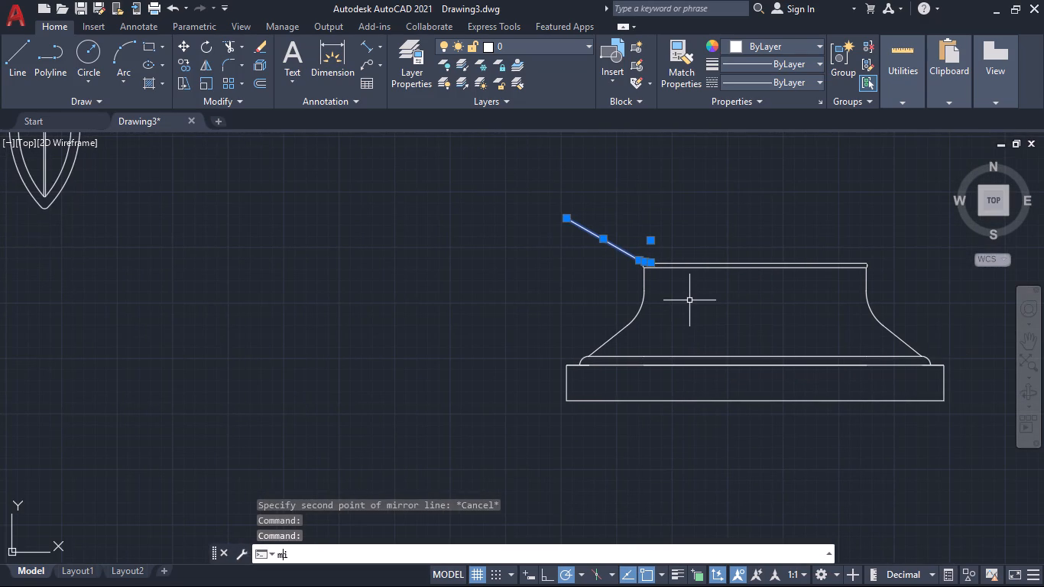
key("Return")
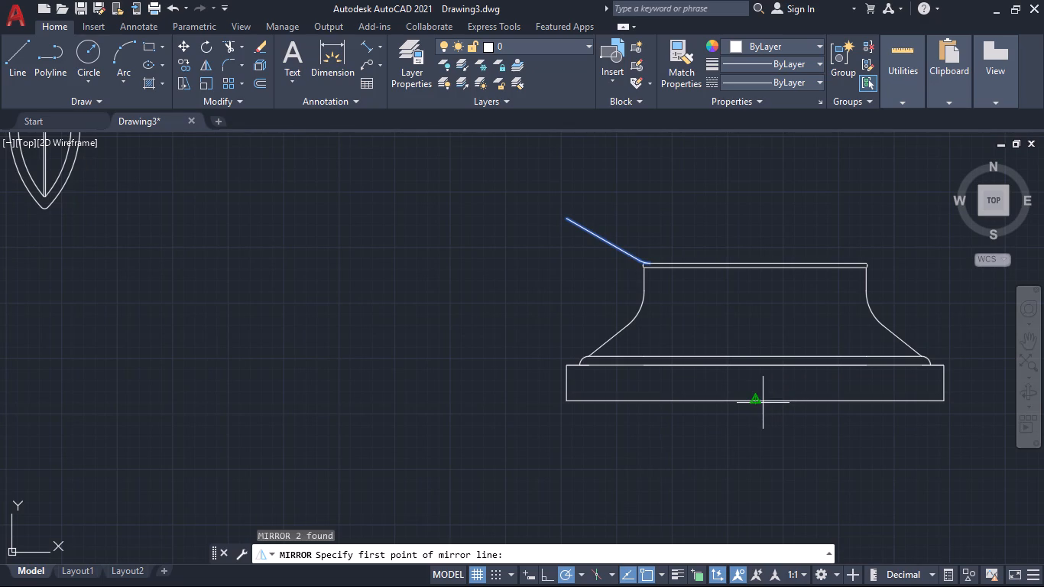
left_click(753, 397)
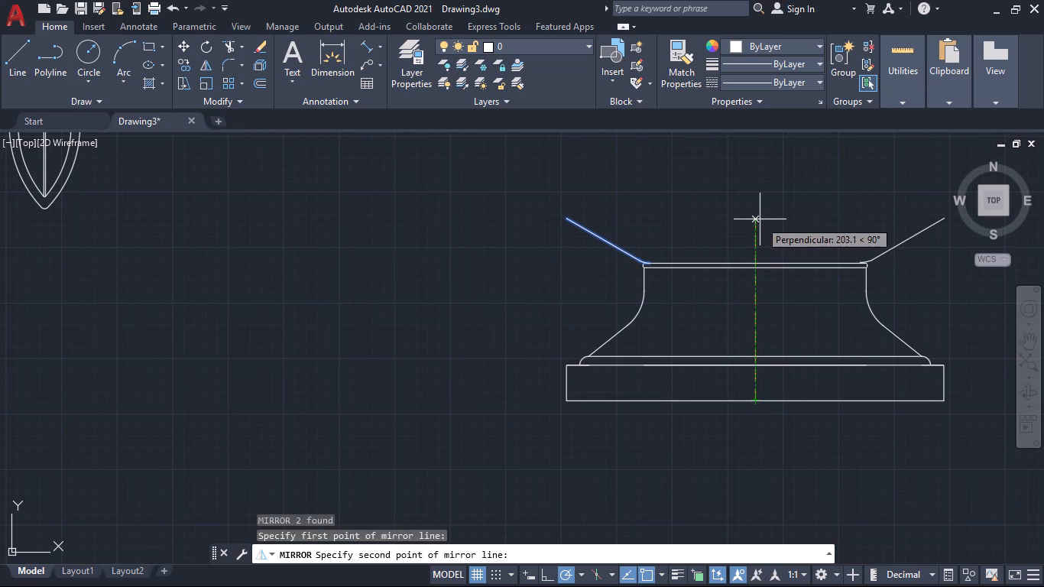
left_click(760, 217)
key("Return")
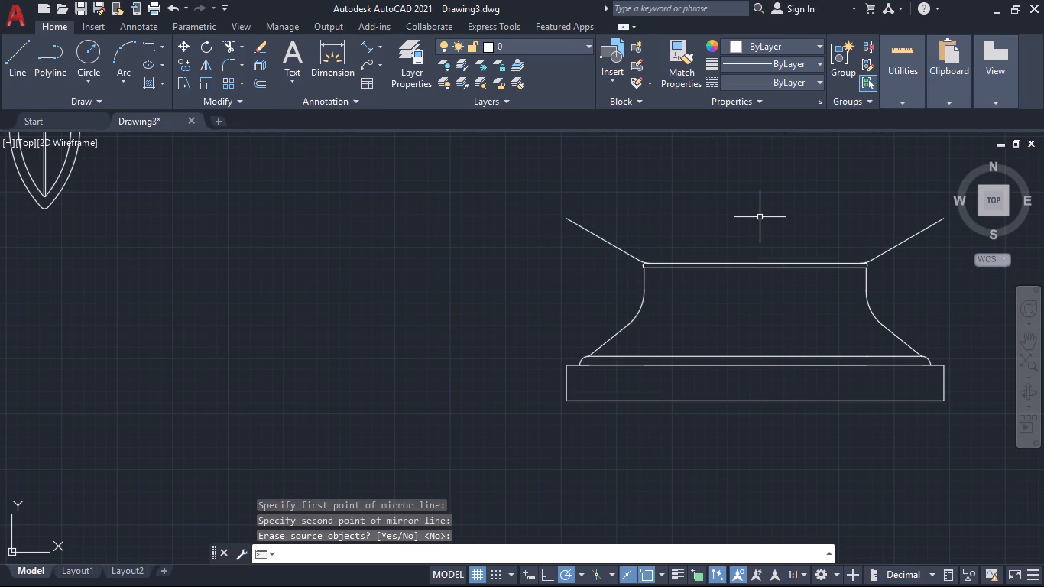
Draw a horizontal line joining the upper ends of the two slanted lines above the pedestal.
scroll(767, 230, "down", 3)
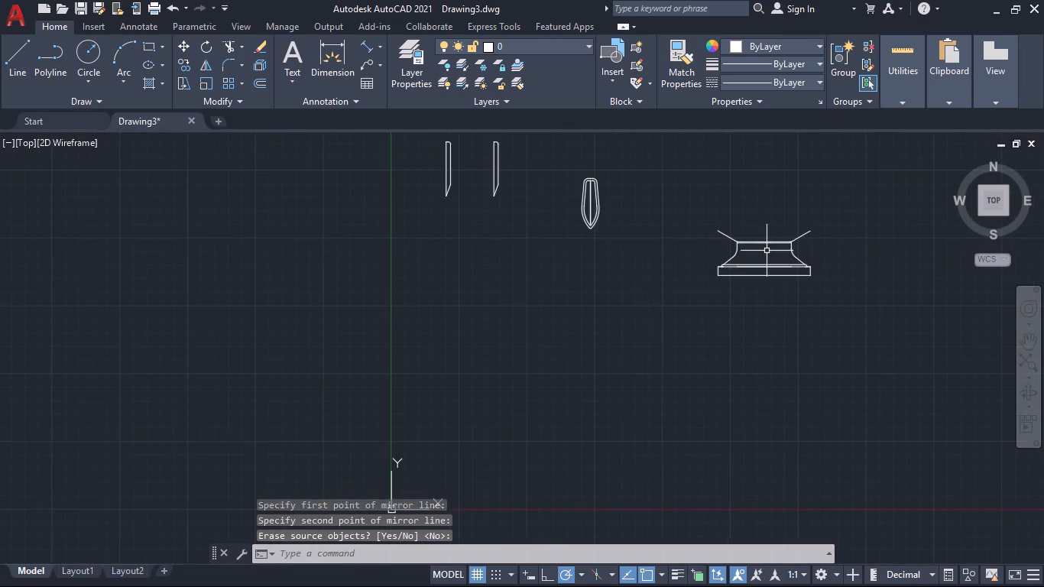
scroll(763, 249, "up", 4)
scroll(778, 271, "down", 1)
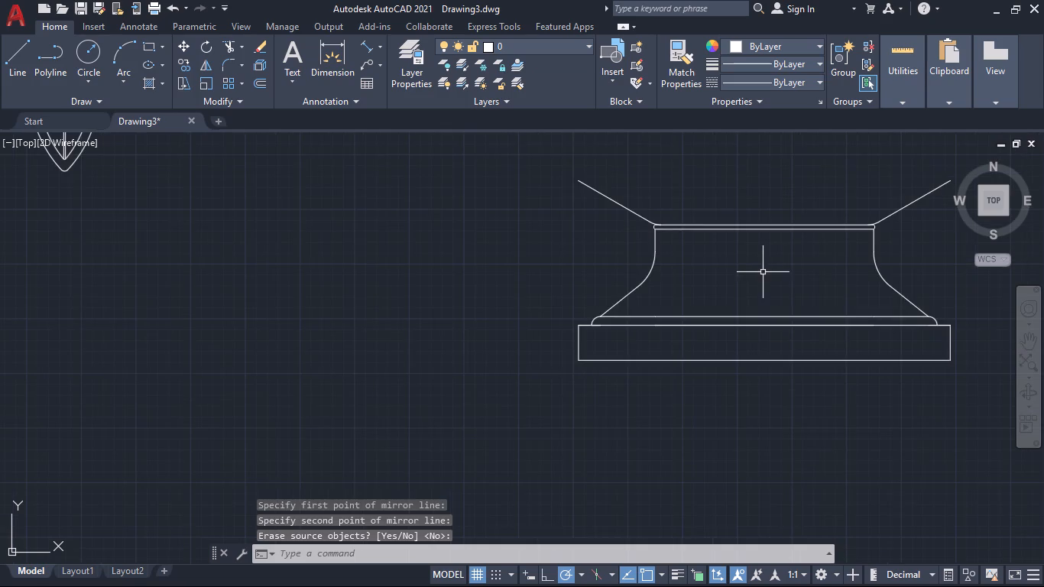
middle_click_drag(760, 272, 723, 361)
left_click(12, 60)
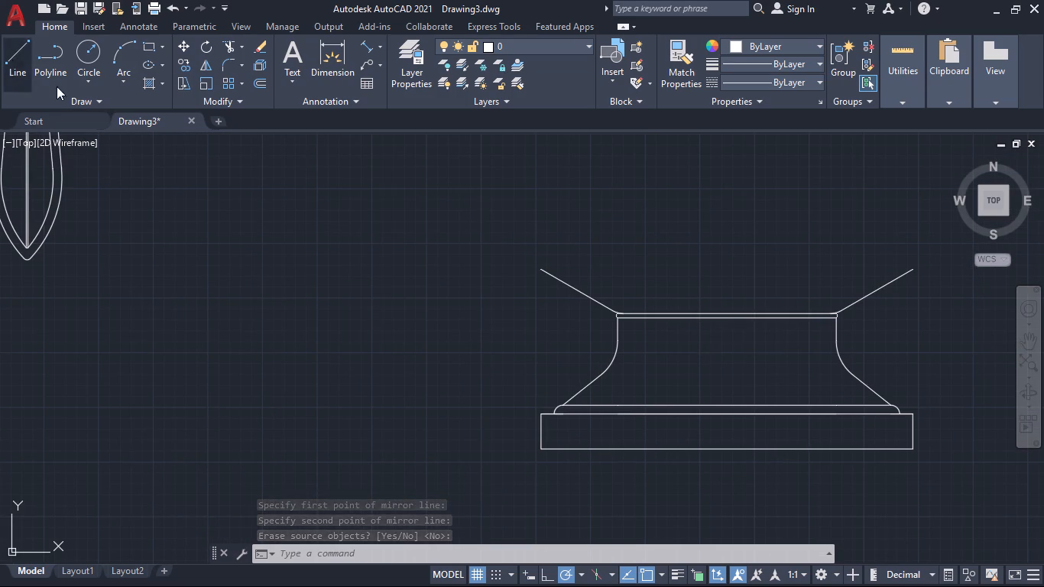
left_click(540, 268)
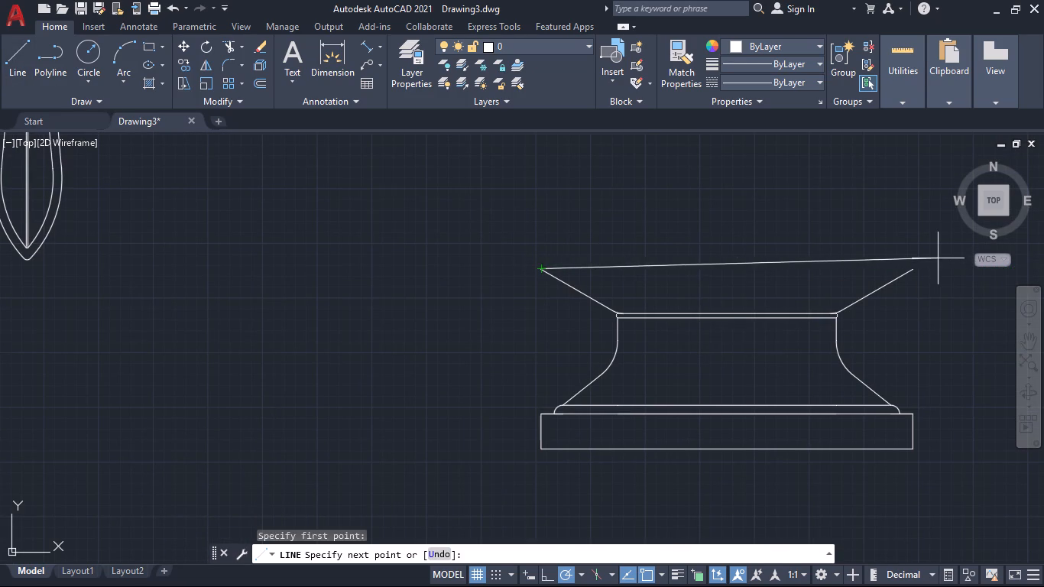
left_click(911, 268)
key("space")
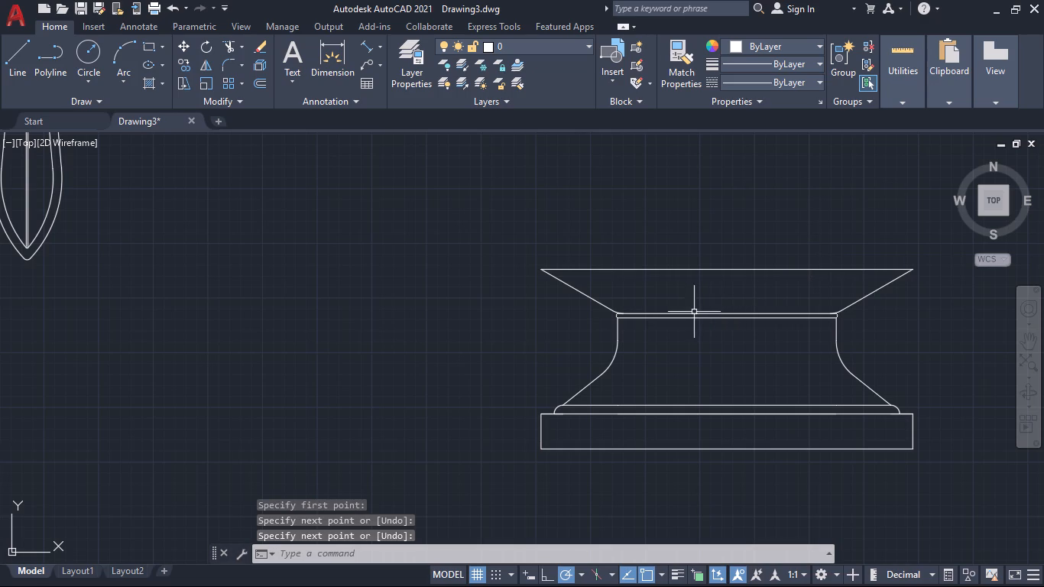
Measure the gap between the two closely spaced horizontal lines at the pedestal's neck.
scroll(686, 319, "up", 2)
left_click(321, 55)
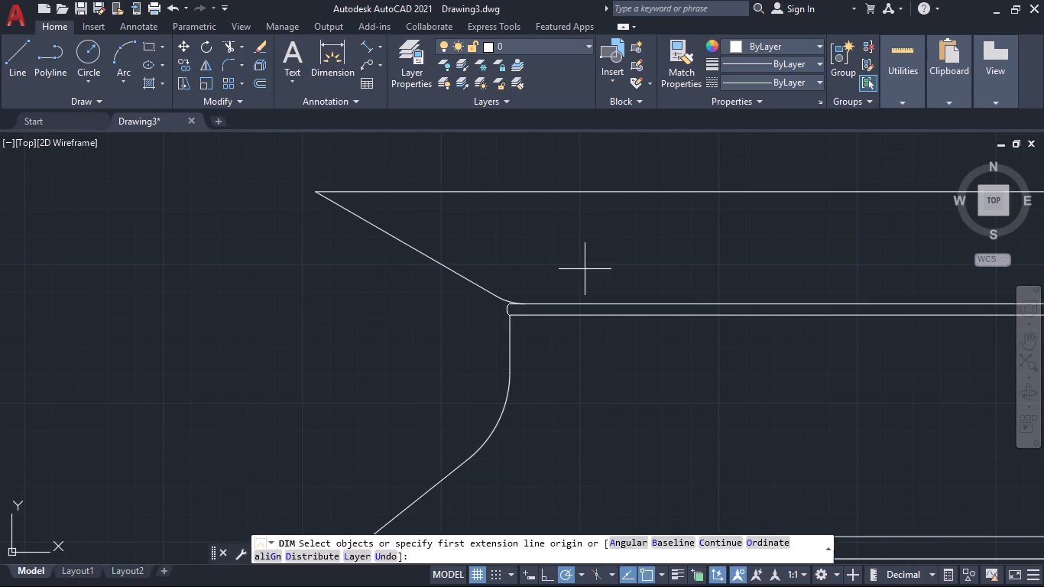
scroll(652, 313, "up", 2)
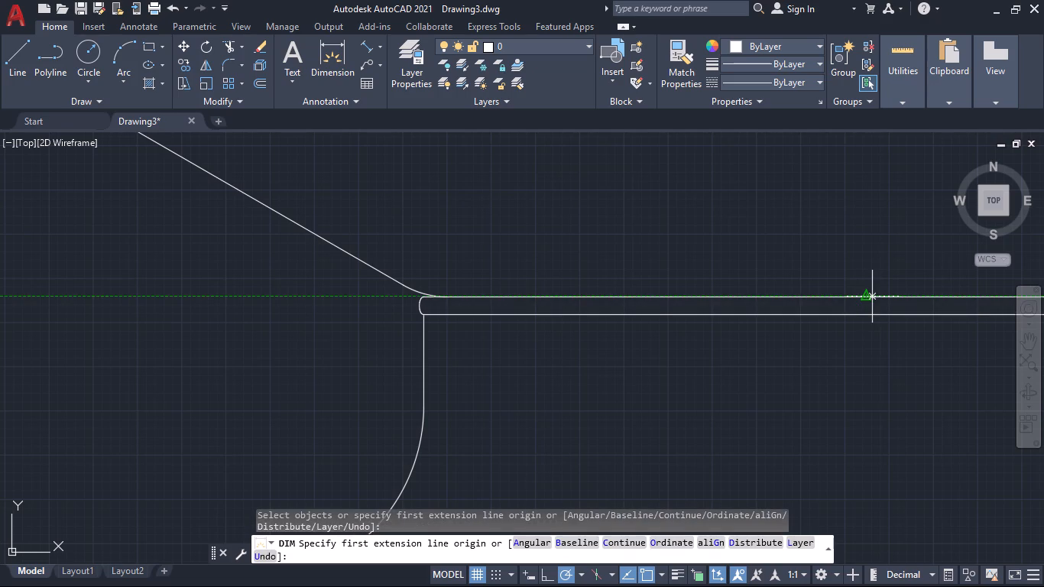
left_click(867, 297)
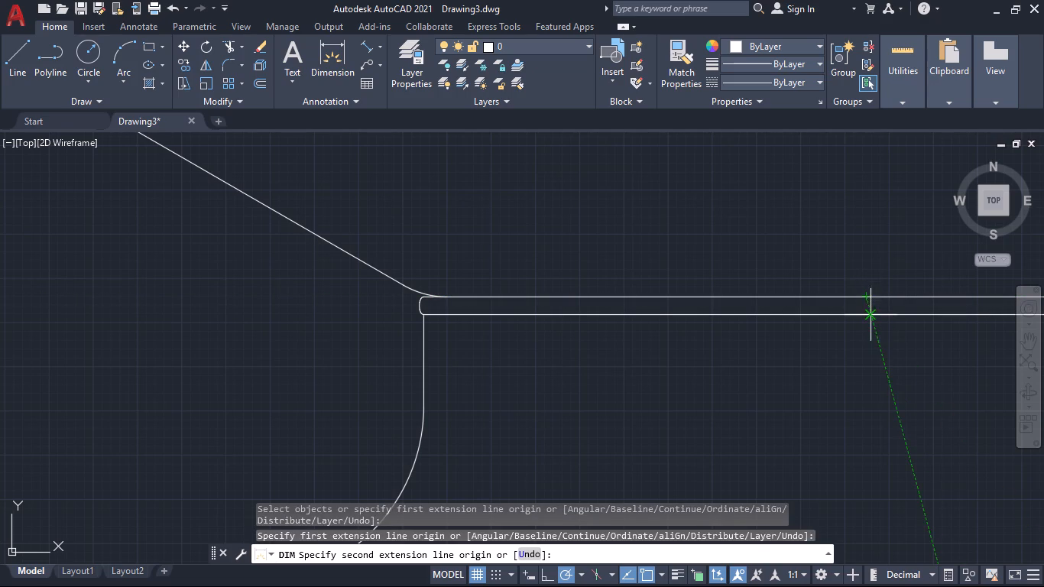
scroll(865, 310, "up", 3)
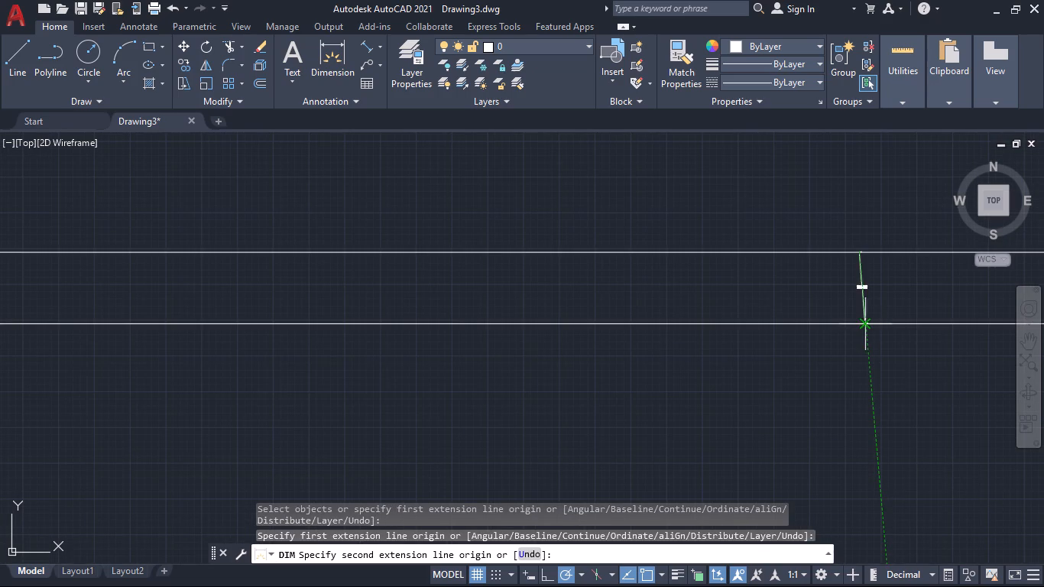
left_click(855, 324)
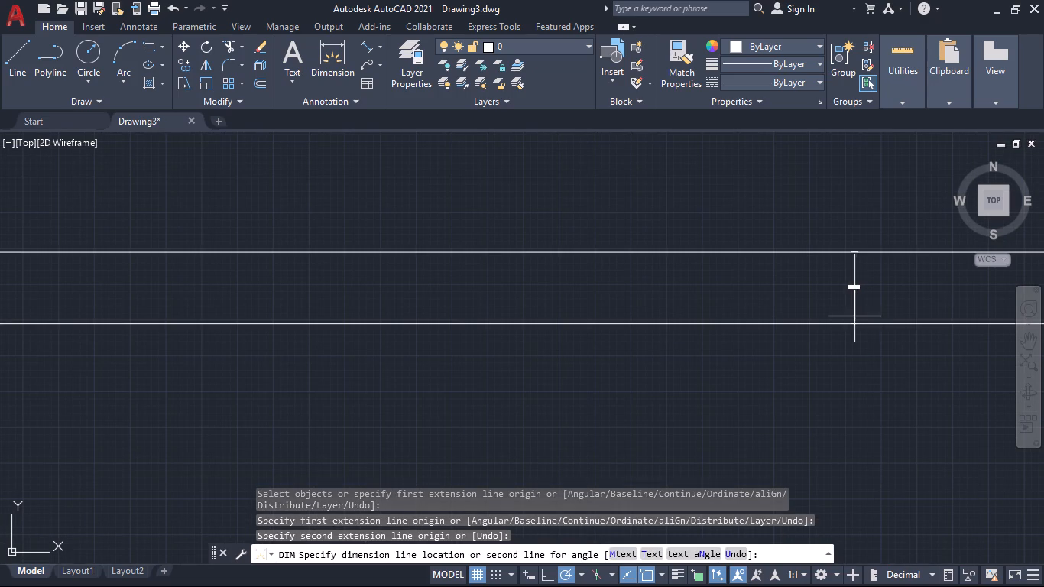
scroll(854, 316, "up", 4)
scroll(854, 316, "down", 4)
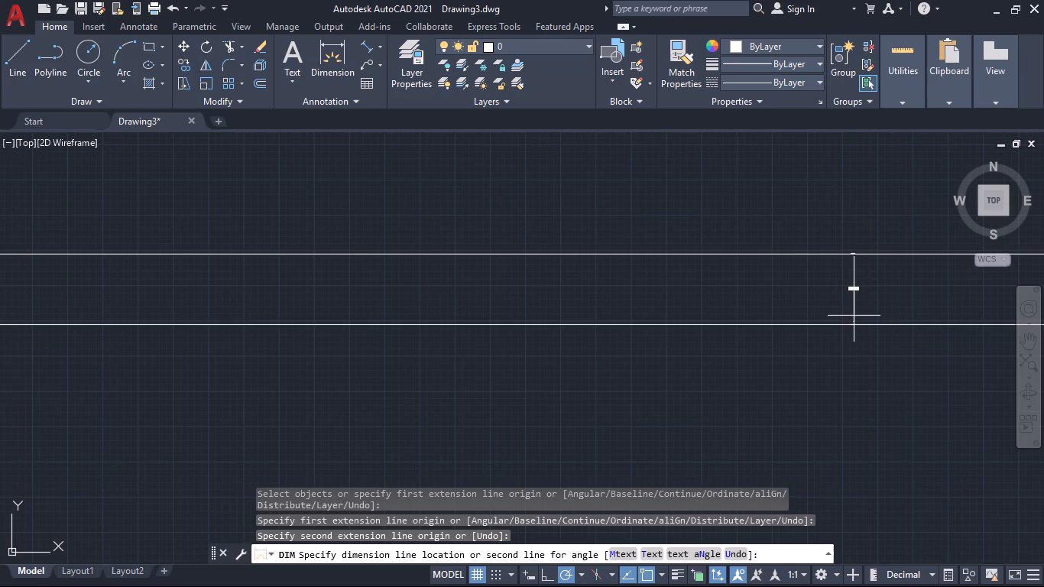
key("Escape")
scroll(854, 316, "down", 5)
middle_click_drag(843, 354, 673, 355)
scroll(673, 355, "up", 1)
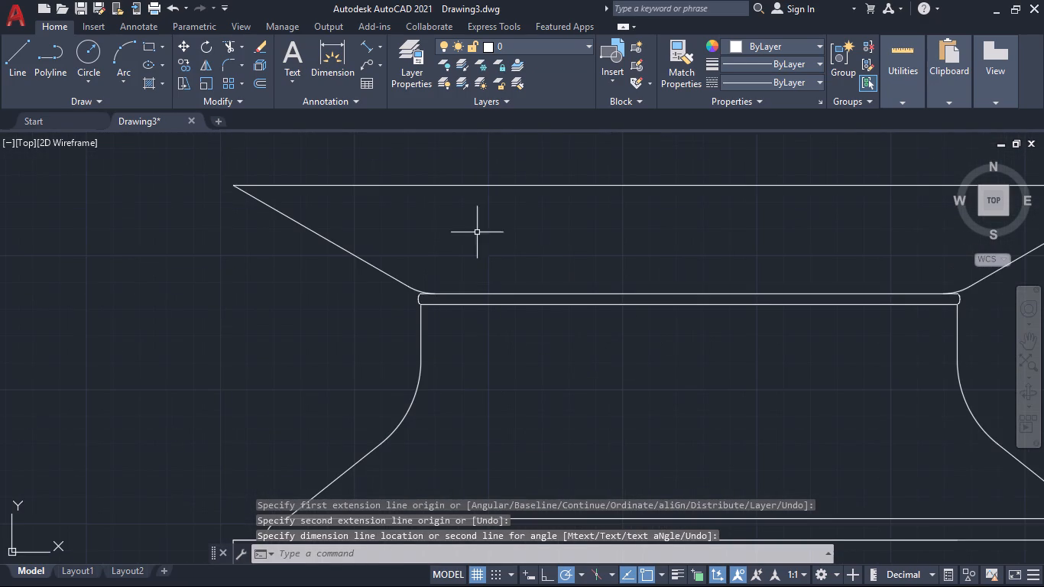
Offset the horizontal line across the top of the flared section 5 mm upward.
key("o")
key("Return")
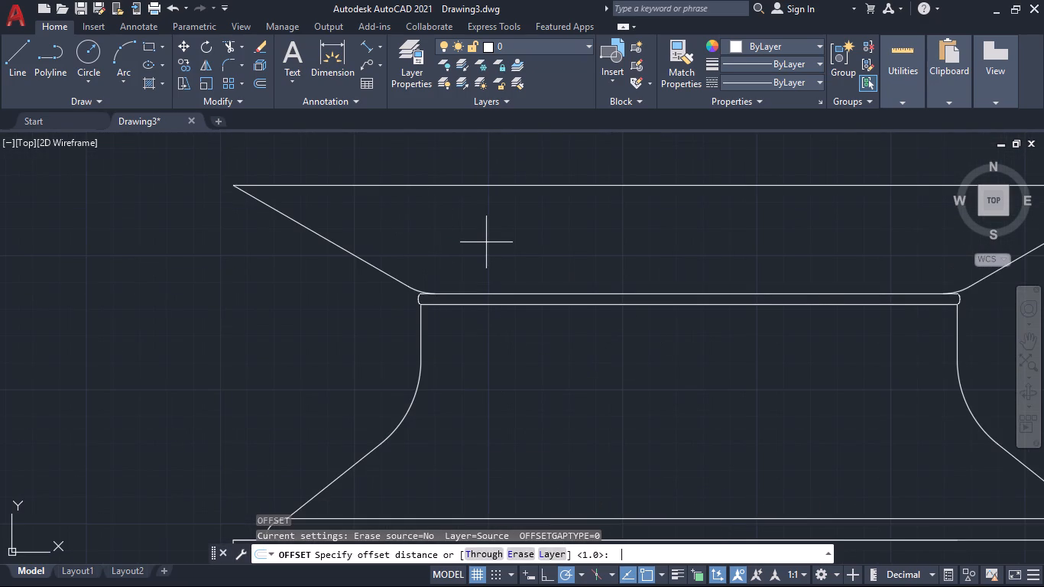
key("5")
key("Return")
left_click(514, 187)
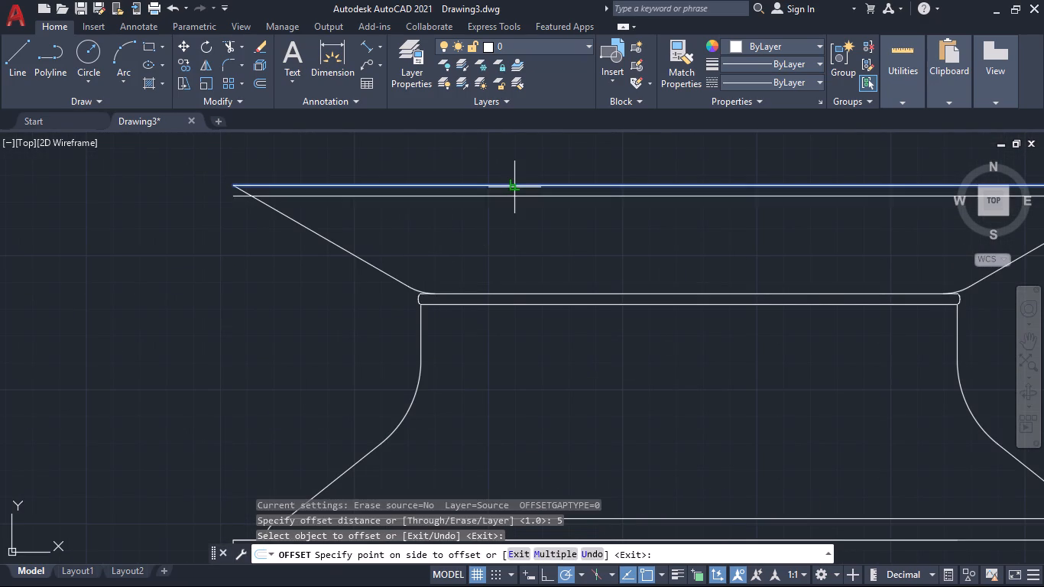
left_click(514, 167)
scroll(540, 224, "down", 2)
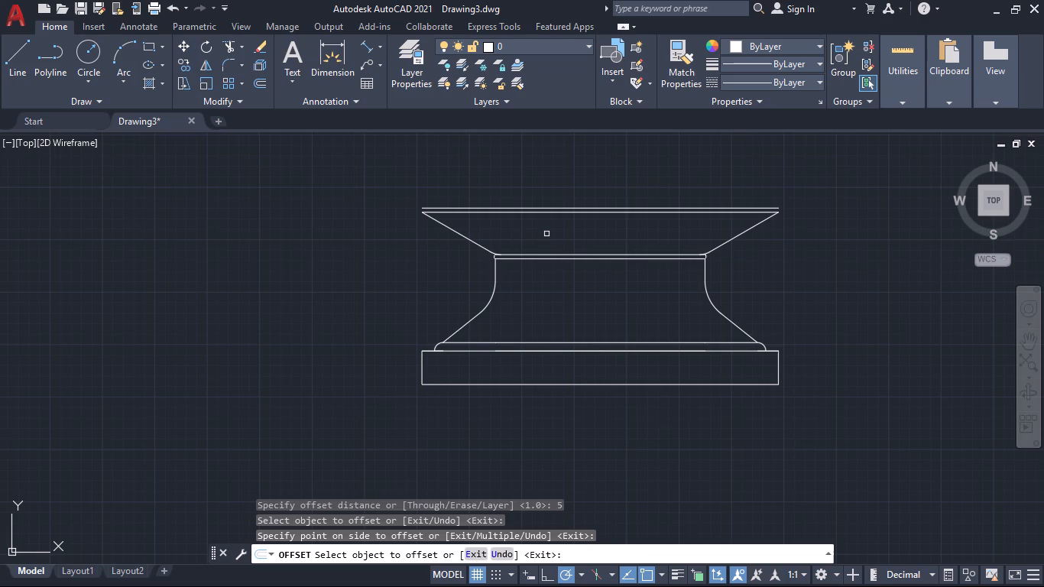
middle_click_drag(536, 225, 572, 242)
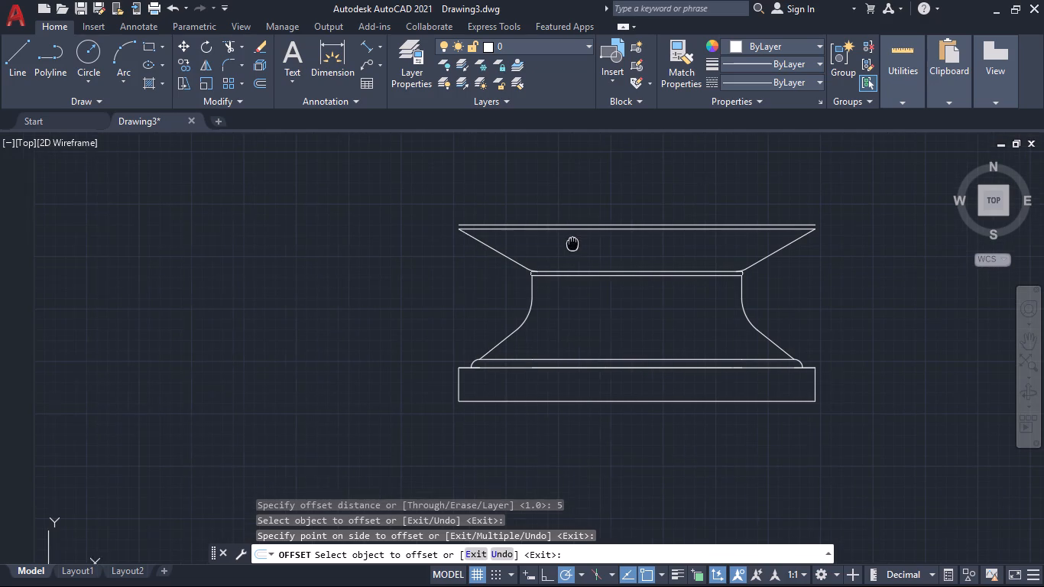
middle_click_drag(572, 242, 573, 242)
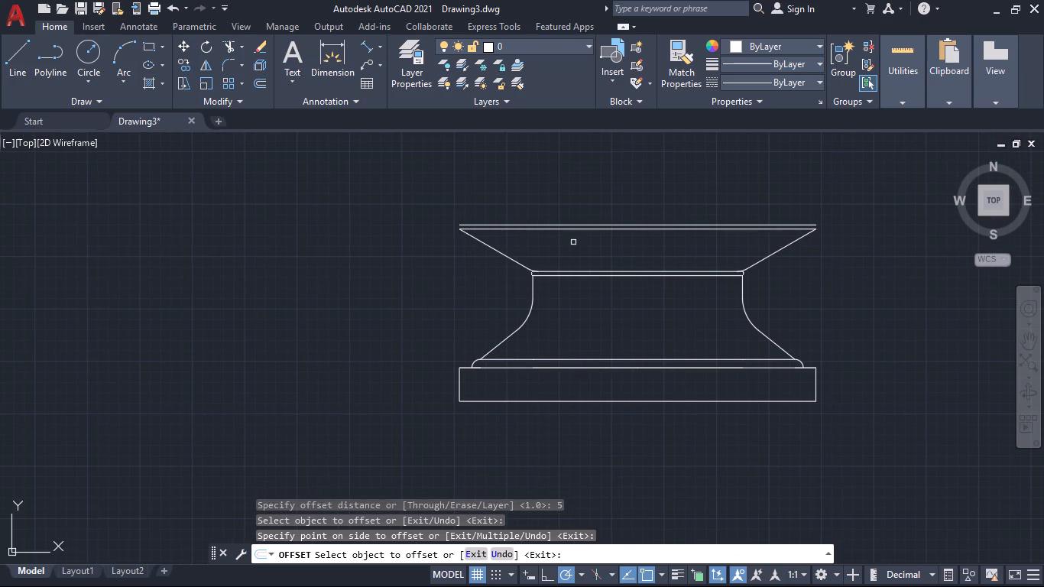
key("Escape")
Close both ends of the thin band on top of the flared section with tangent Blend curves between its two horizontal lines.
type("bl")
key("Return")
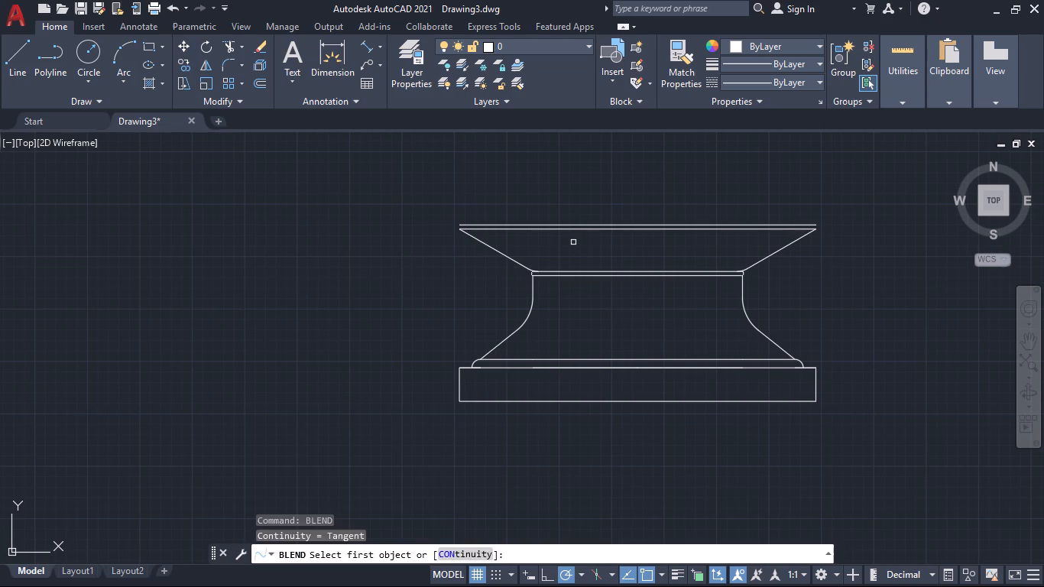
scroll(443, 229, "up", 2)
left_click(502, 216)
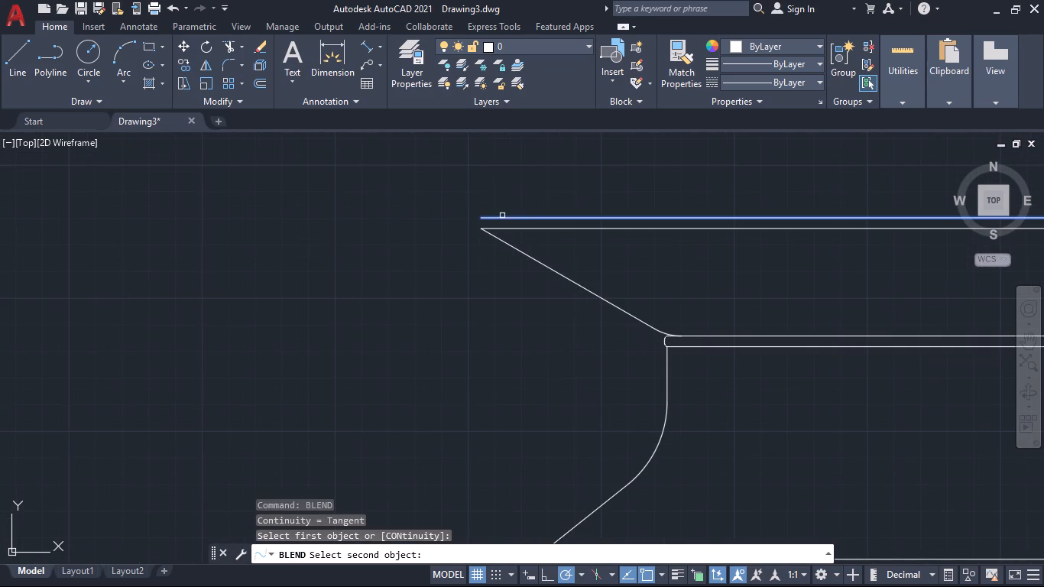
left_click(507, 227)
scroll(759, 297, "down", 1)
middle_click_drag(776, 287, 403, 287)
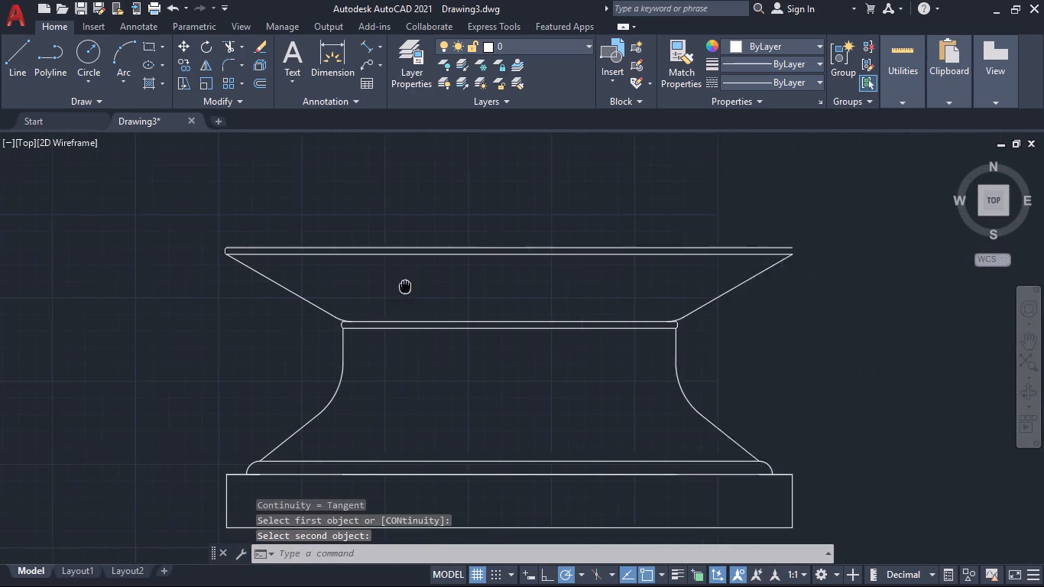
middle_click_drag(403, 287, 381, 286)
key("space")
scroll(757, 277, "up", 3)
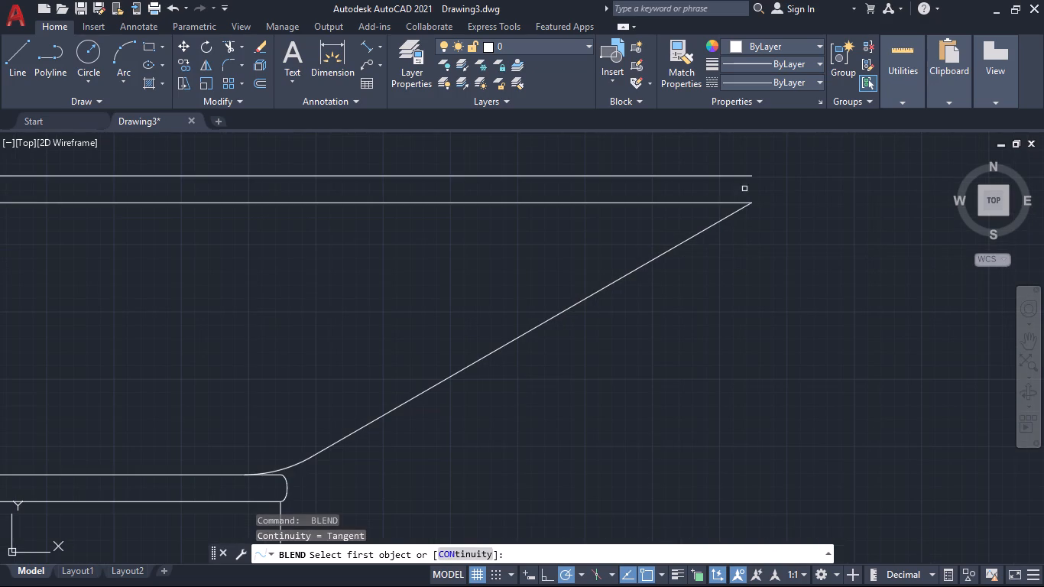
left_click(741, 177)
left_click(738, 203)
scroll(768, 270, "down", 6)
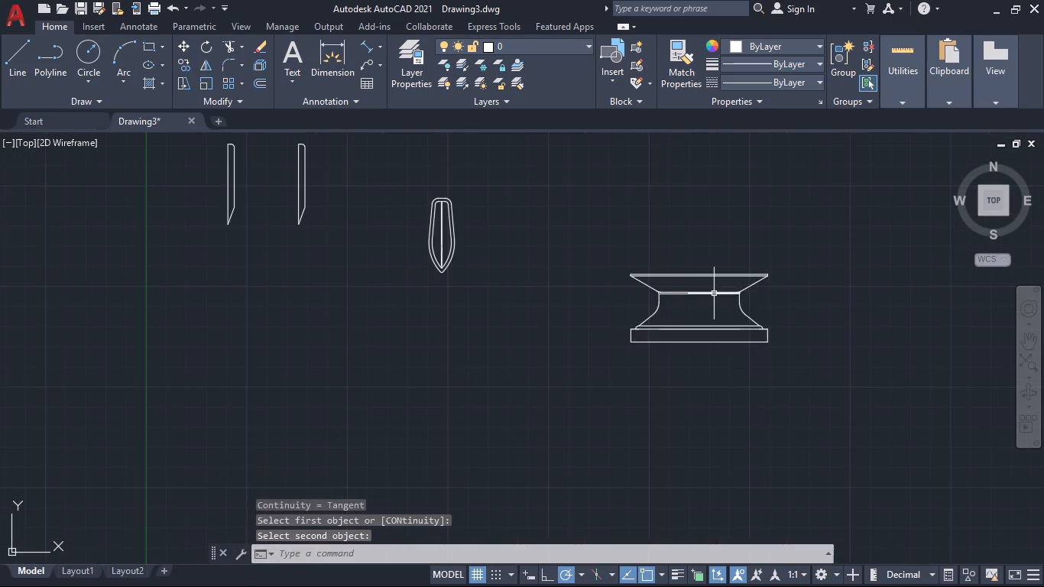
Measure the overall height of the leaf-shaped strip from its top edge to its lower tip.
scroll(713, 293, "up", 2)
scroll(650, 272, "up", 1)
middle_click_drag(650, 272, 688, 303)
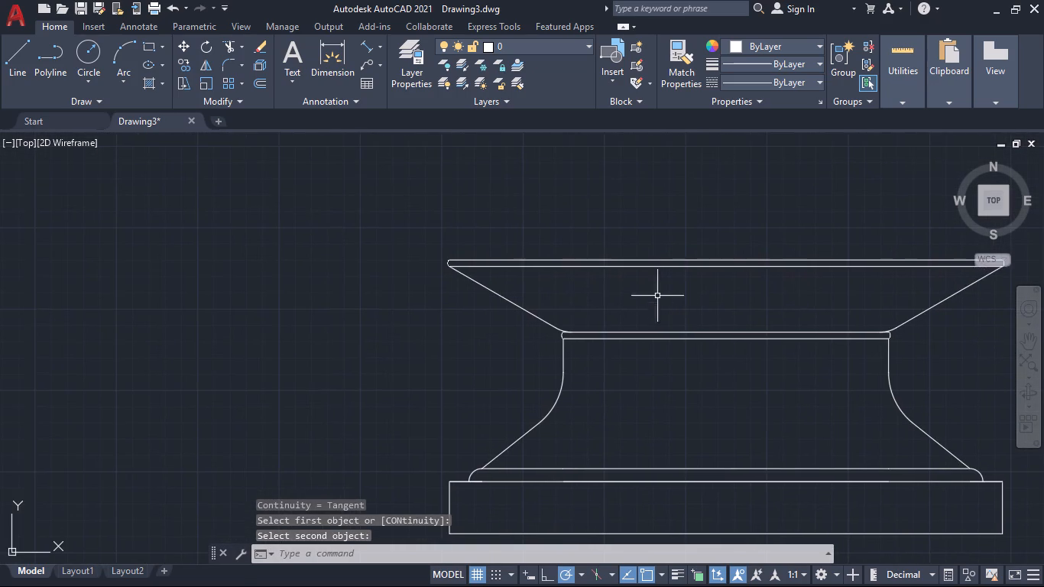
middle_click_drag(653, 295, 676, 341)
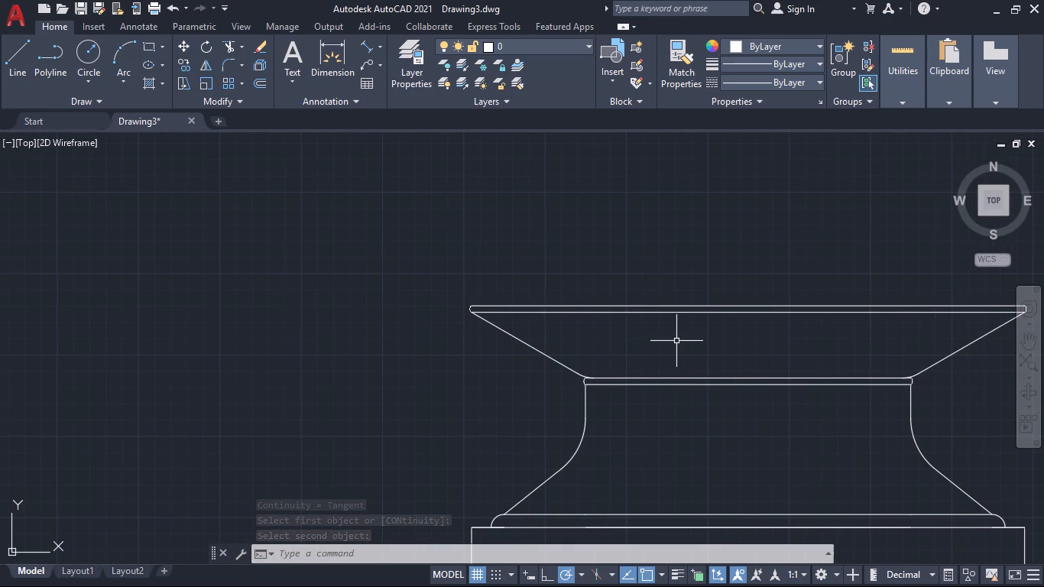
scroll(674, 371, "down", 1)
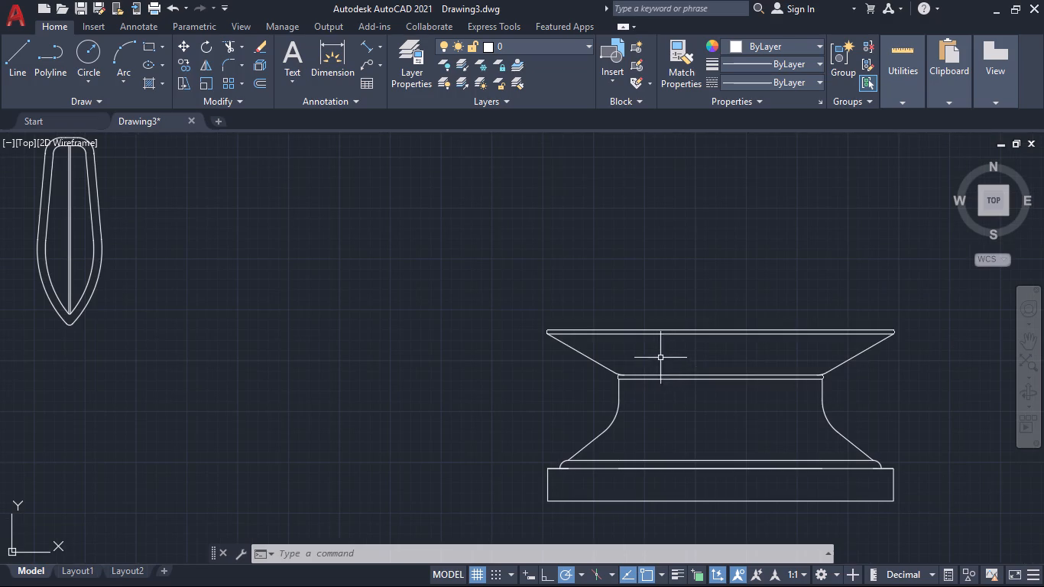
scroll(644, 341, "down", 1)
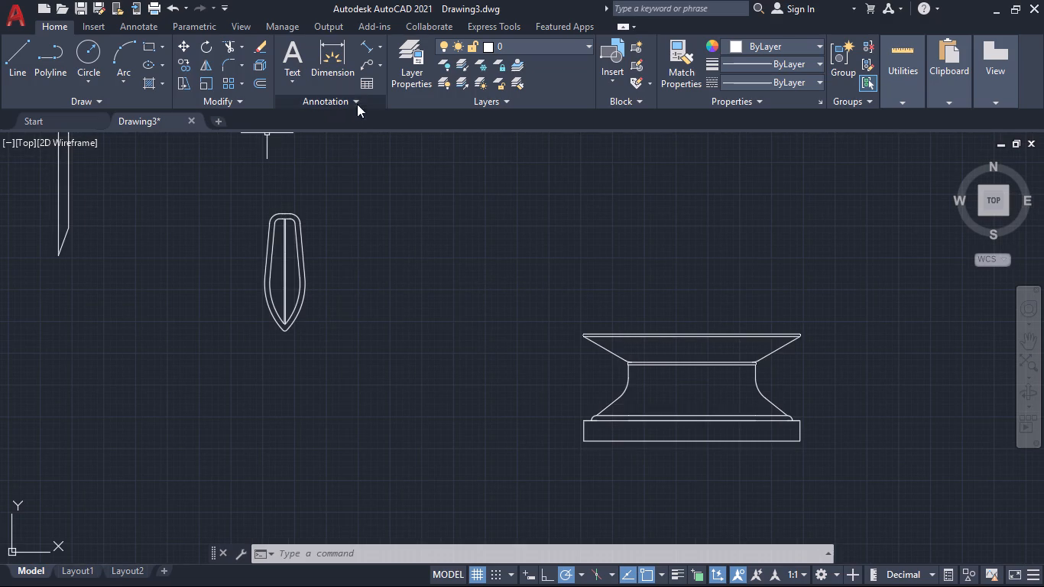
left_click(333, 49)
scroll(285, 173, "up", 3)
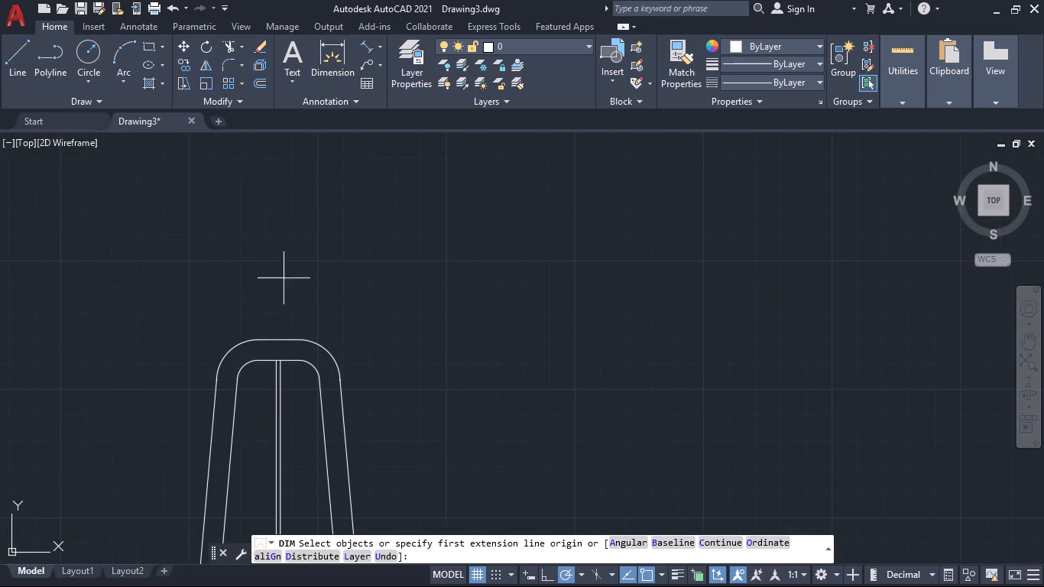
left_click(279, 340)
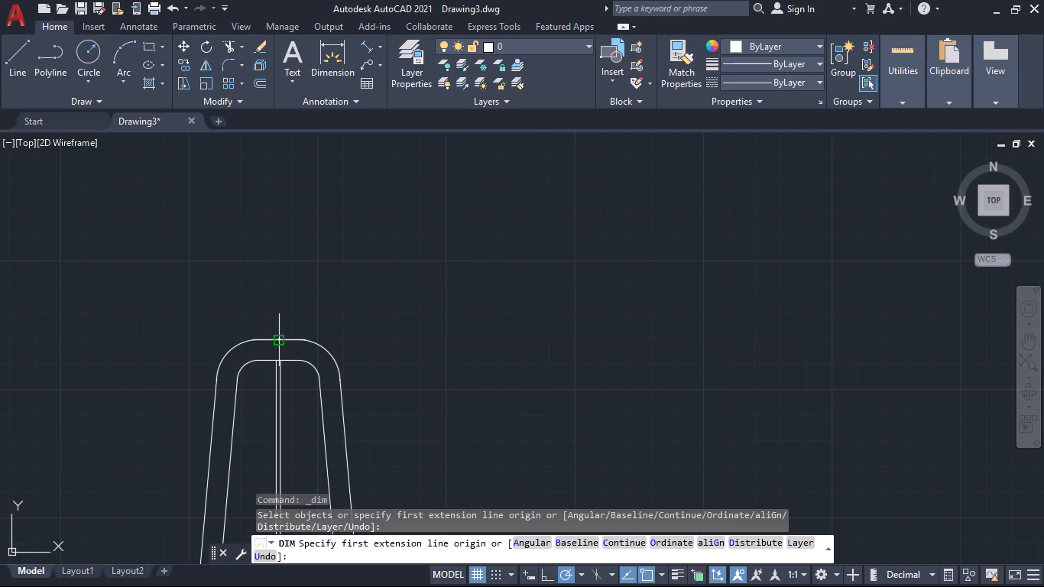
scroll(291, 279, "down", 3)
scroll(290, 413, "up", 2)
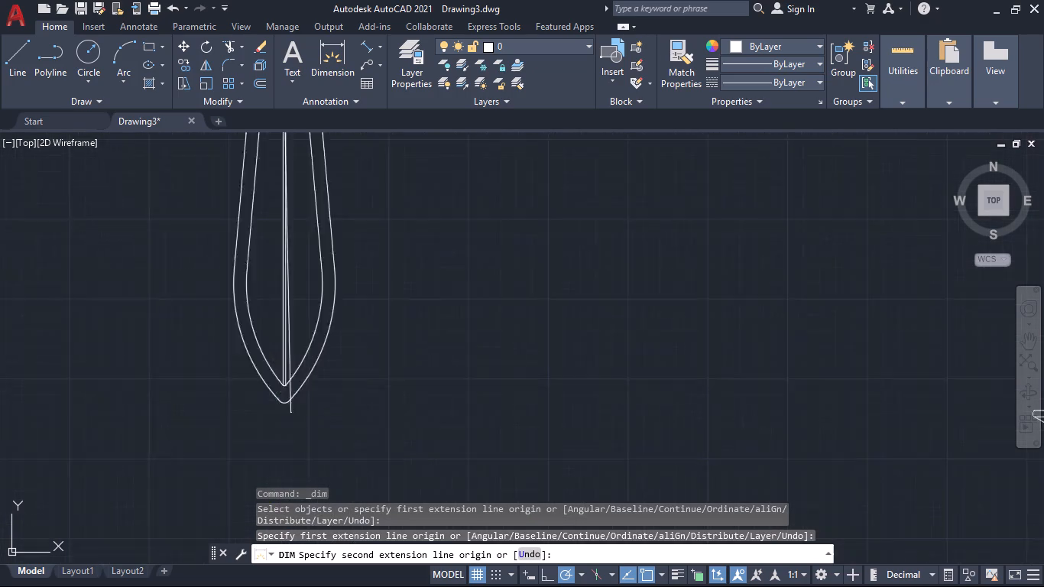
scroll(290, 413, "up", 2)
left_click(274, 391)
scroll(460, 400, "down", 1)
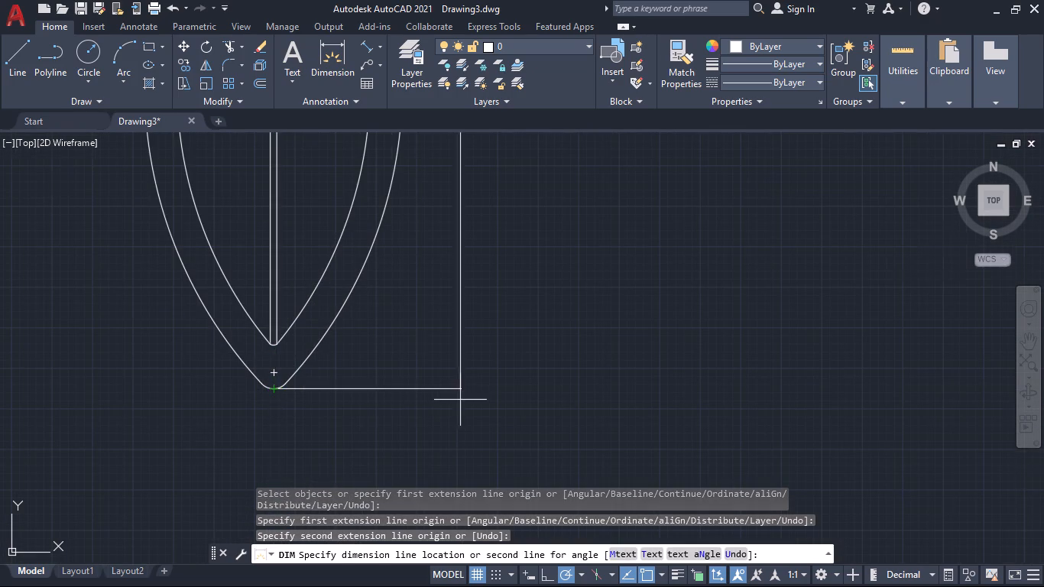
scroll(460, 401, "down", 2)
scroll(481, 309, "up", 7)
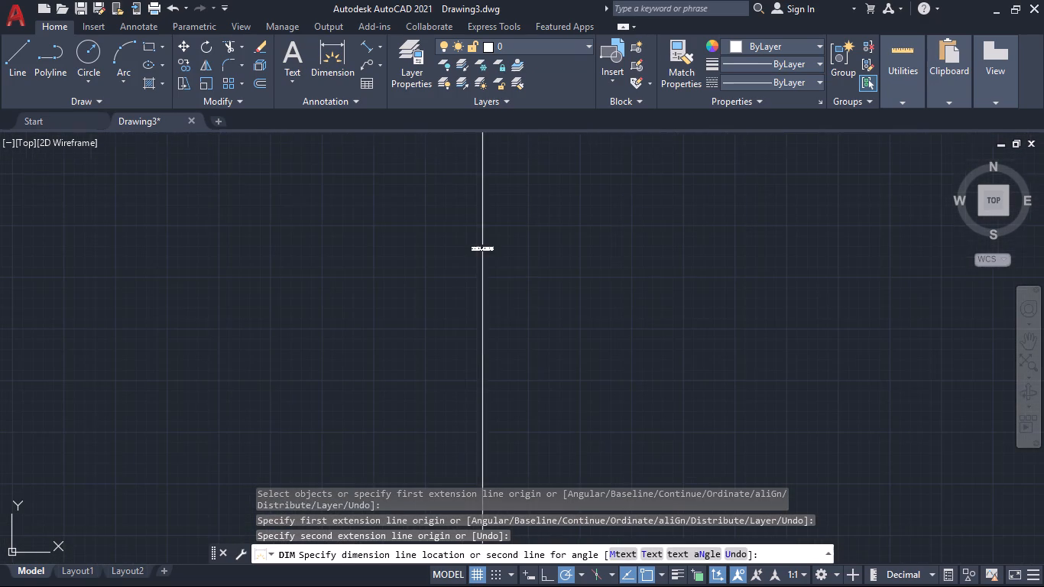
scroll(484, 260, "up", 4)
scroll(483, 258, "down", 5)
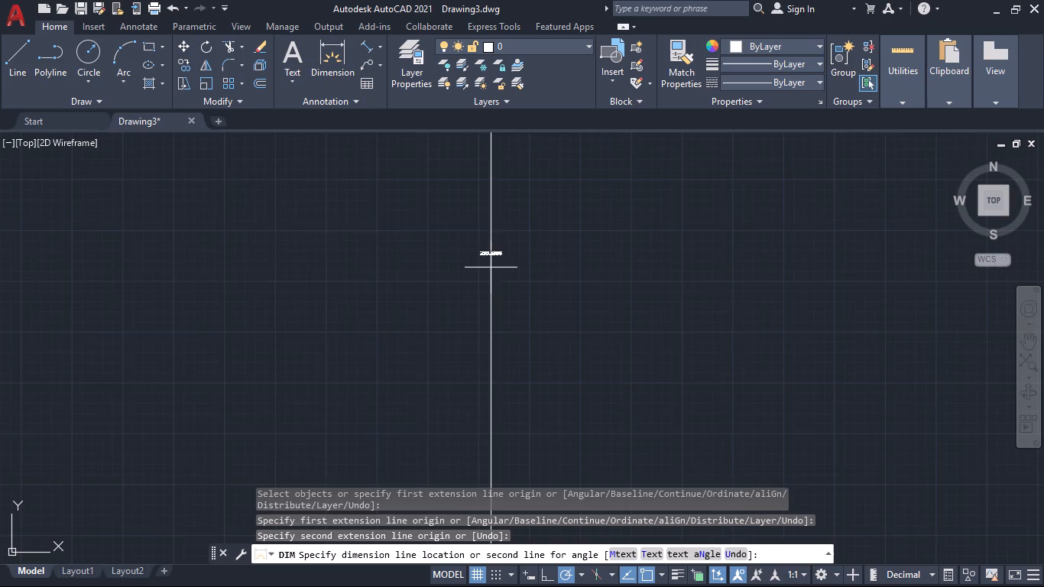
scroll(491, 268, "down", 6)
key("Escape")
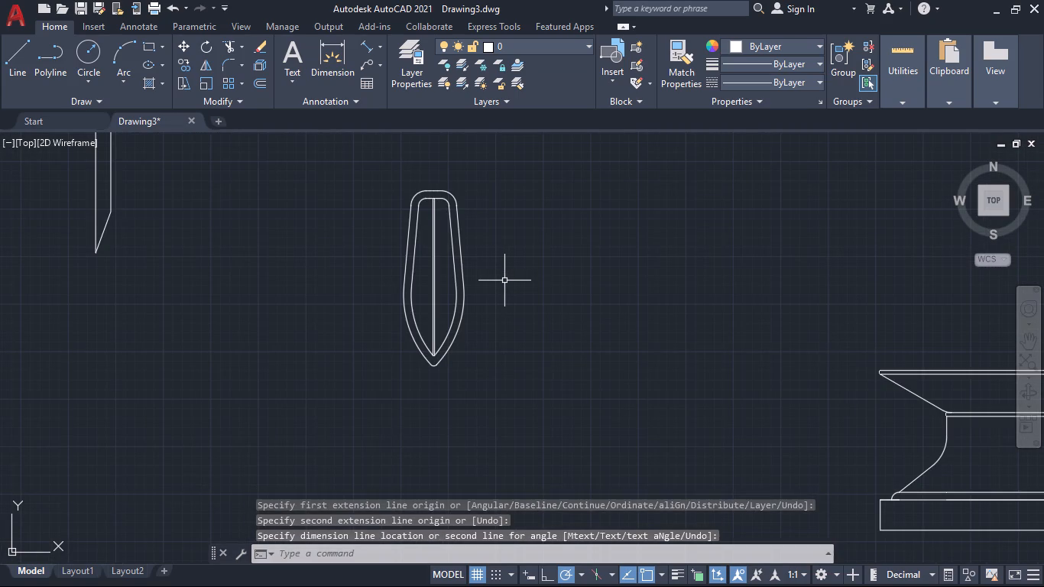
Draw a vertical centre line upward from the midpoint of the flared band's top edge as two consecutive 115 mm segments.
scroll(510, 284, "down", 2)
middle_click_drag(558, 305, 410, 290)
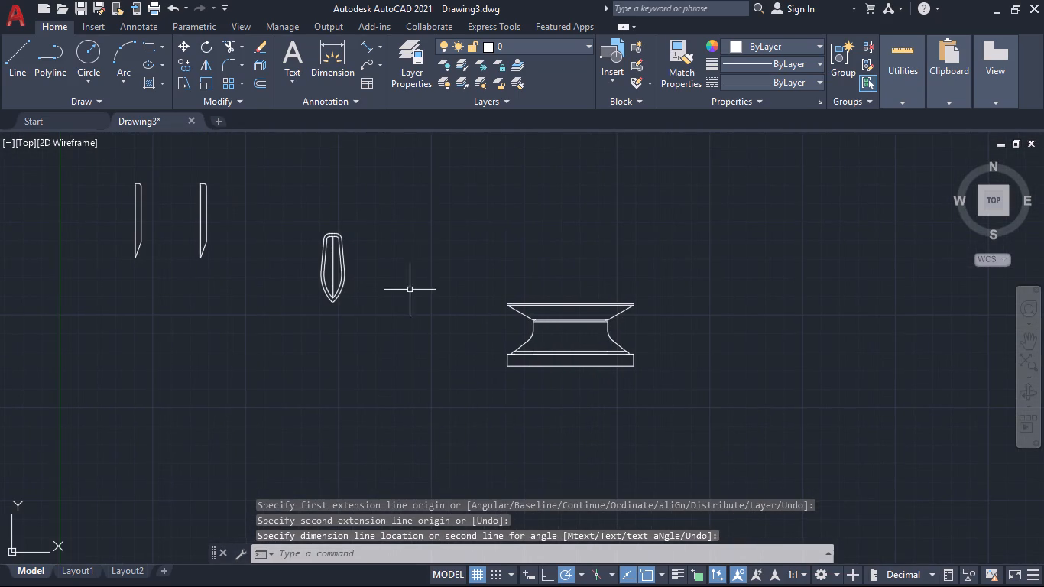
left_click(22, 50)
scroll(429, 238, "up", 1)
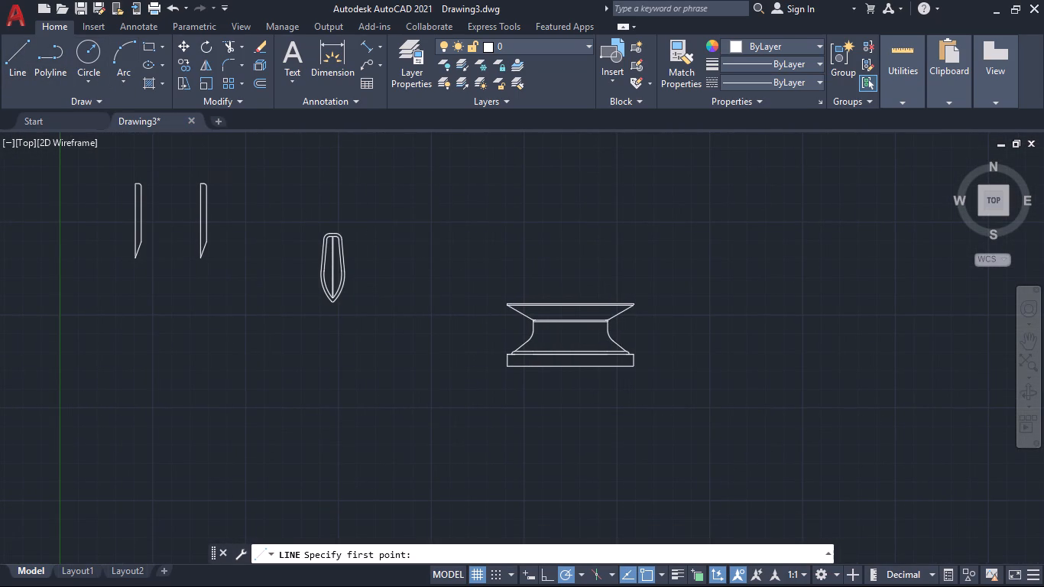
scroll(429, 238, "up", 2)
scroll(429, 238, "down", 1)
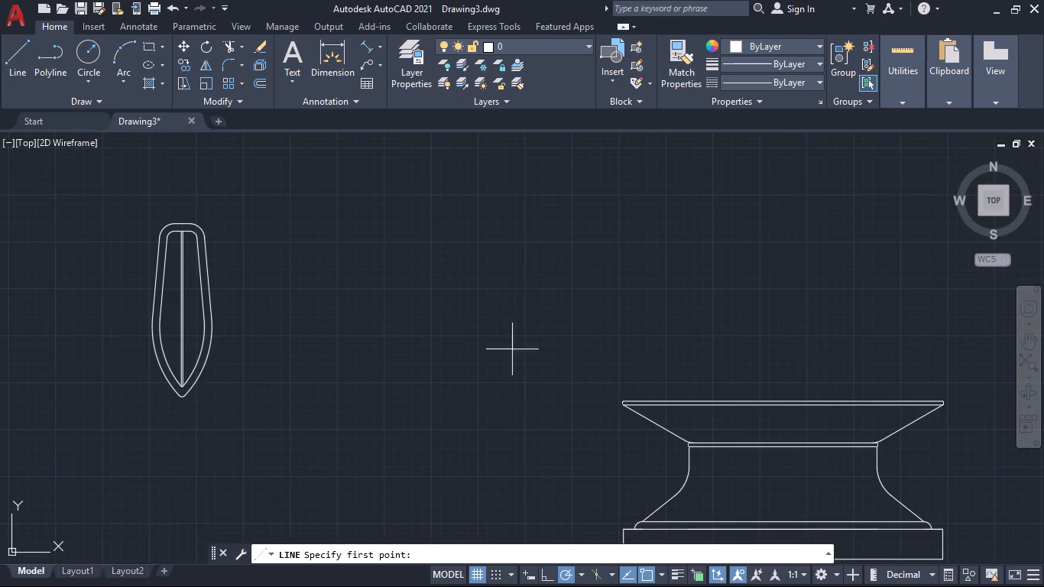
left_click(782, 399)
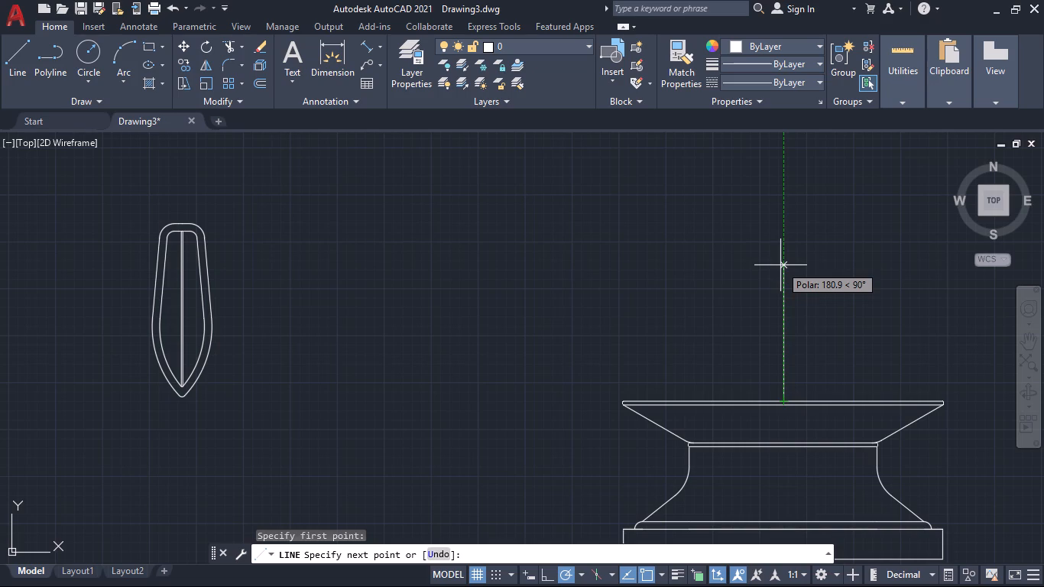
type("115")
key("Return")
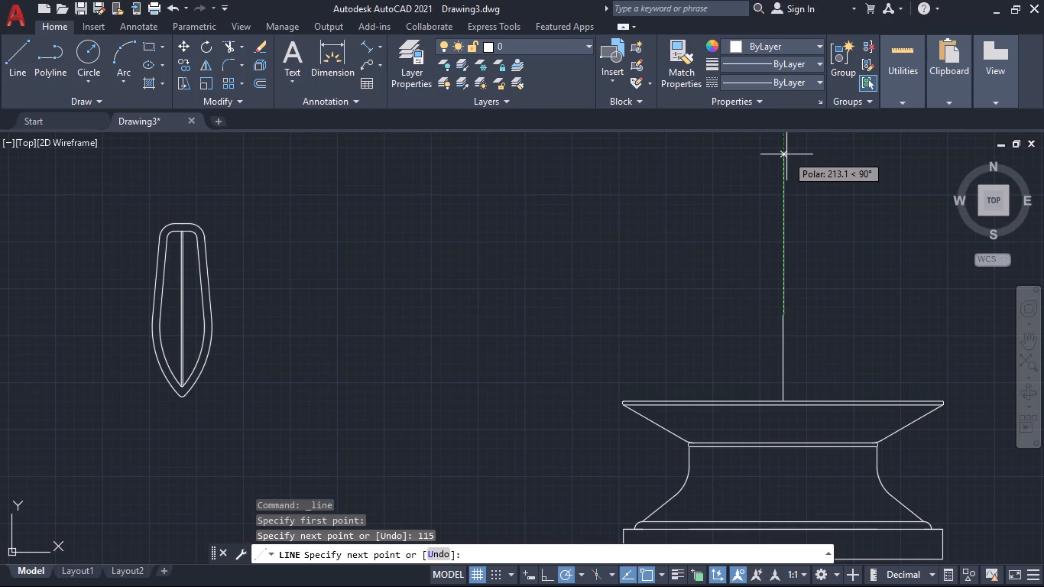
type("25")
key("BackSpace")
key("BackSpace")
type("115")
key("Return")
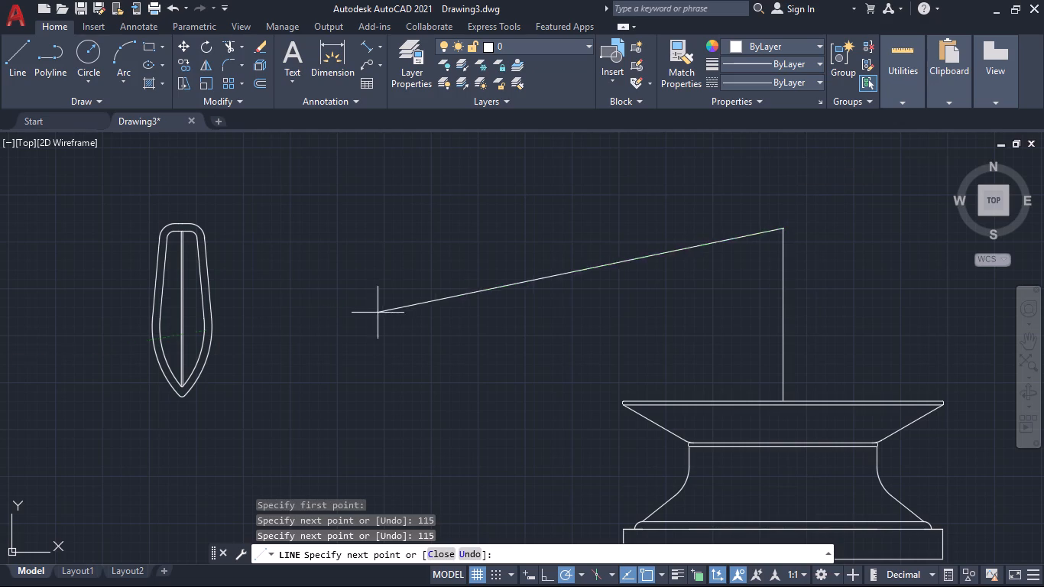
key("Escape")
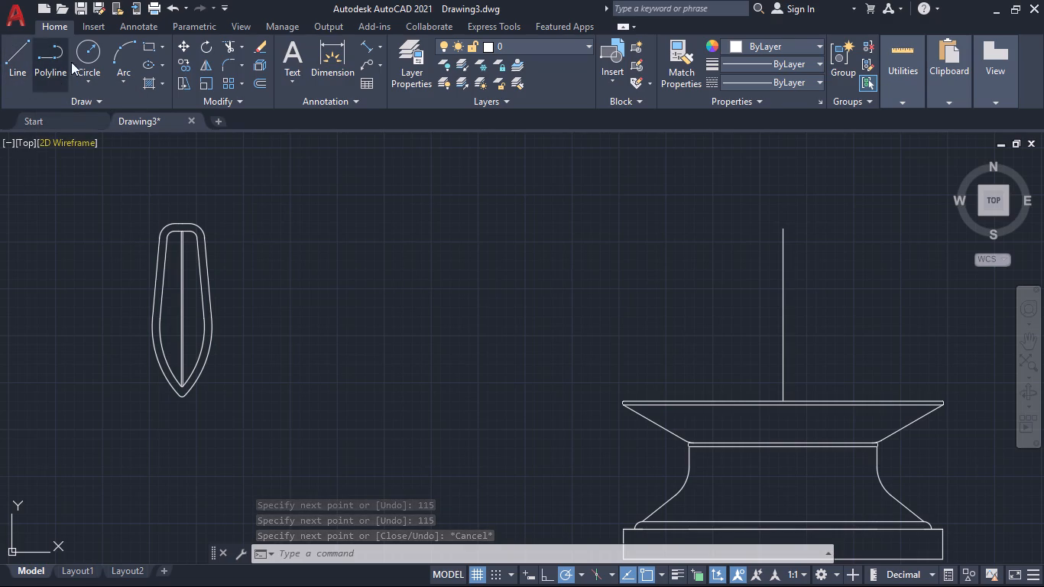
Draw a circle of about 310 mm radius centred where the two vertical centre line segments meet.
left_click(96, 50)
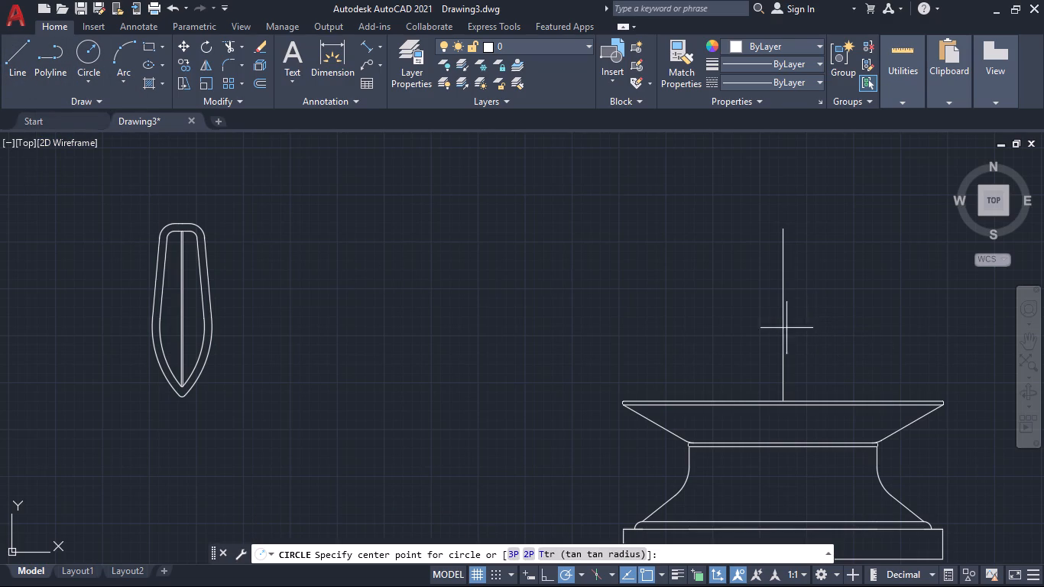
left_click(783, 319)
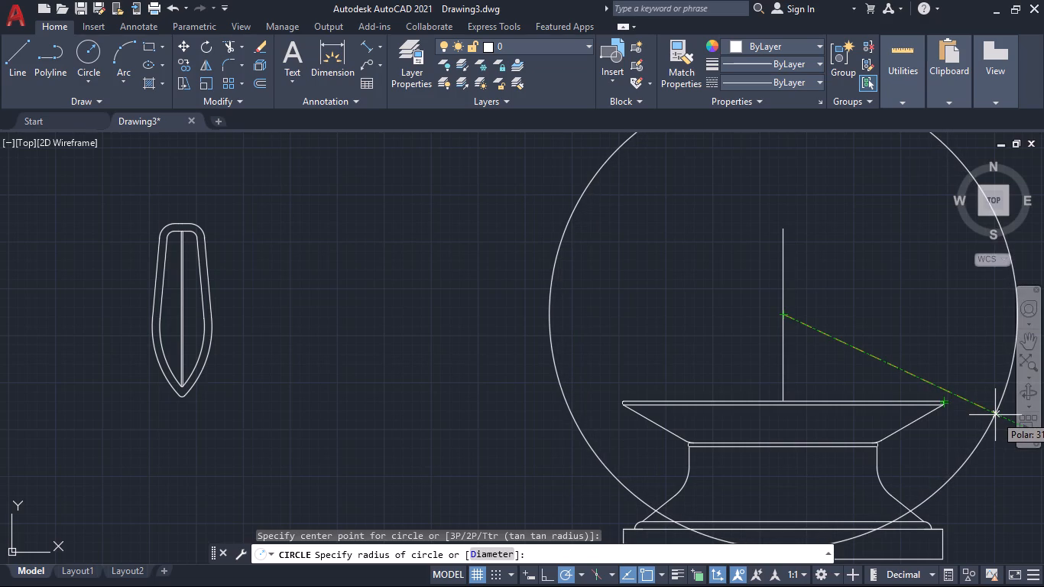
left_click(995, 415)
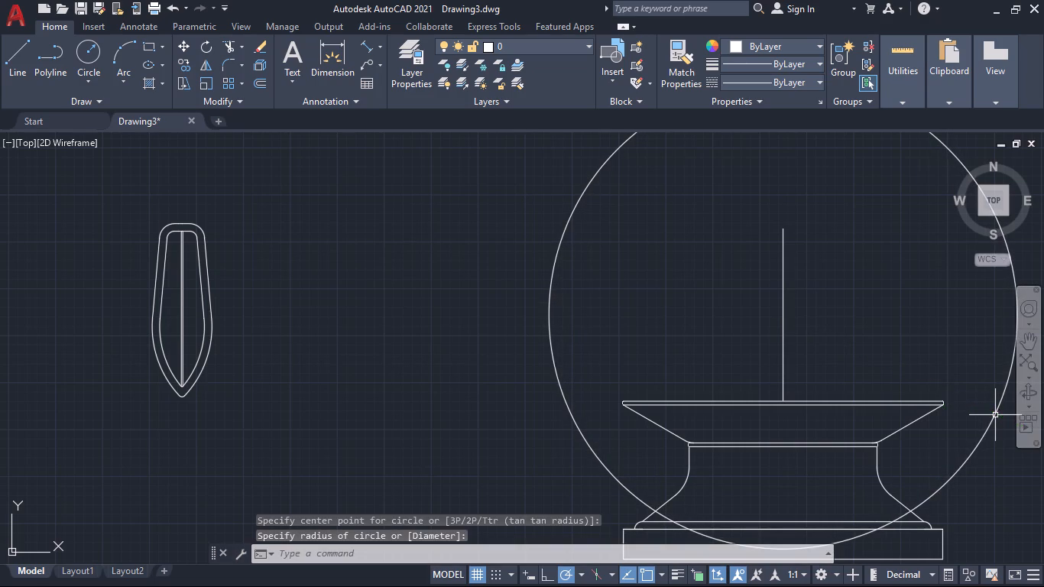
Draw two horizontal lines from the top end of the vertical centre line, extending past the circle on both sides.
scroll(897, 375, "down", 2)
middle_click_drag(886, 365, 806, 342)
scroll(726, 329, "up", 1)
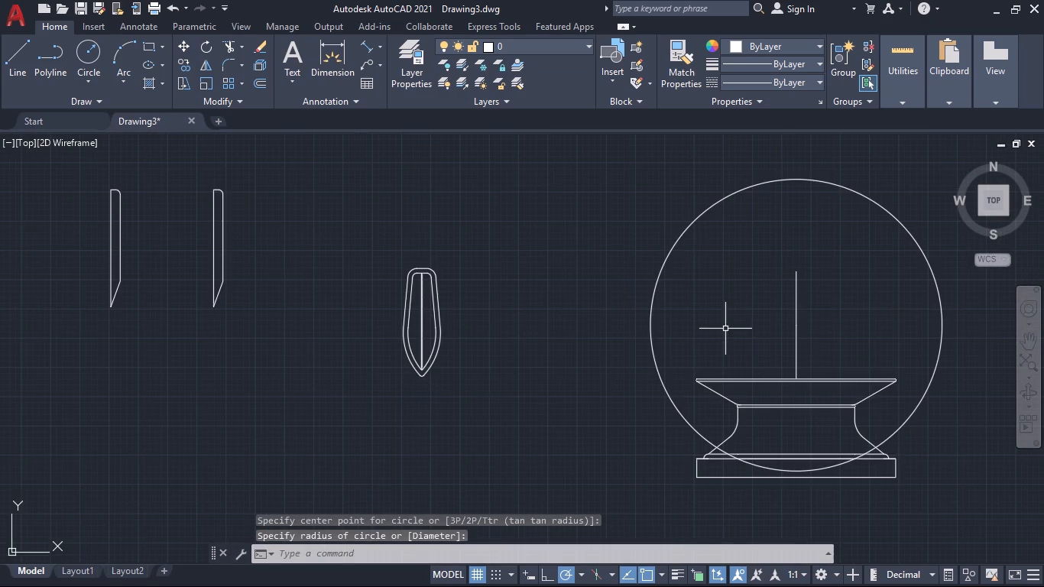
scroll(725, 328, "up", 1)
middle_click_drag(723, 327, 642, 293)
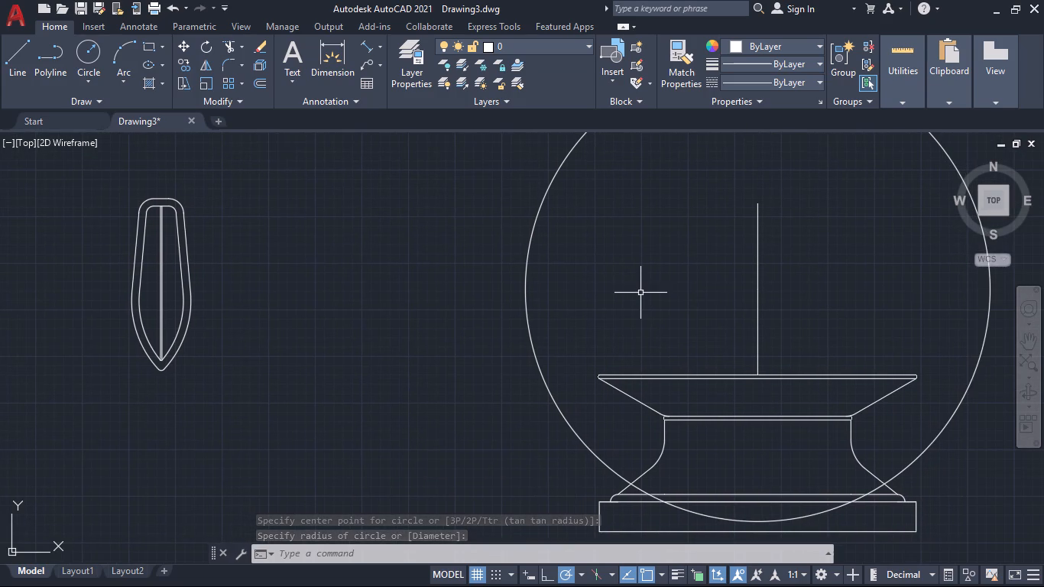
middle_click_drag(640, 293, 632, 313)
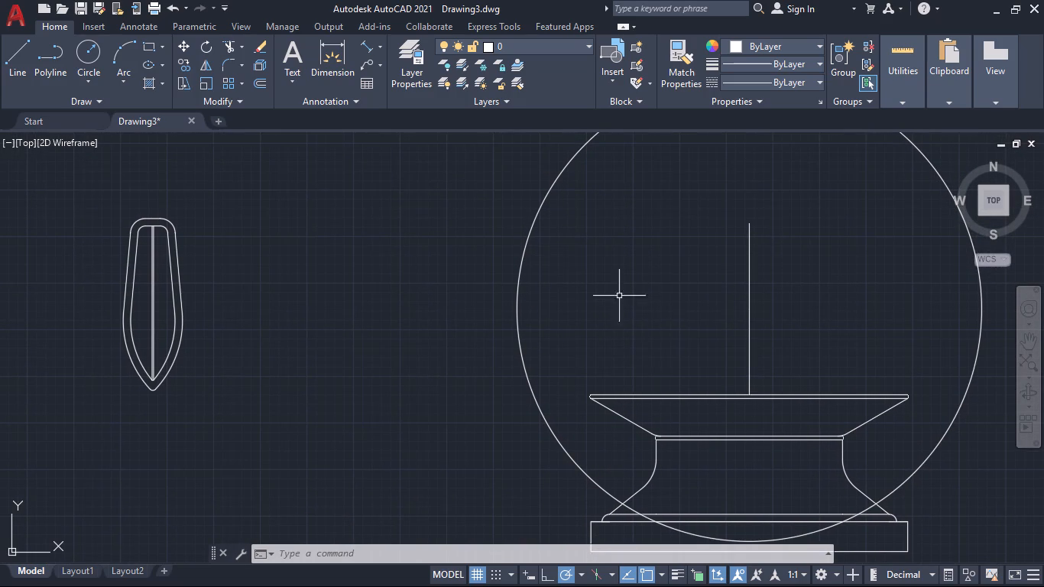
left_click(4, 54)
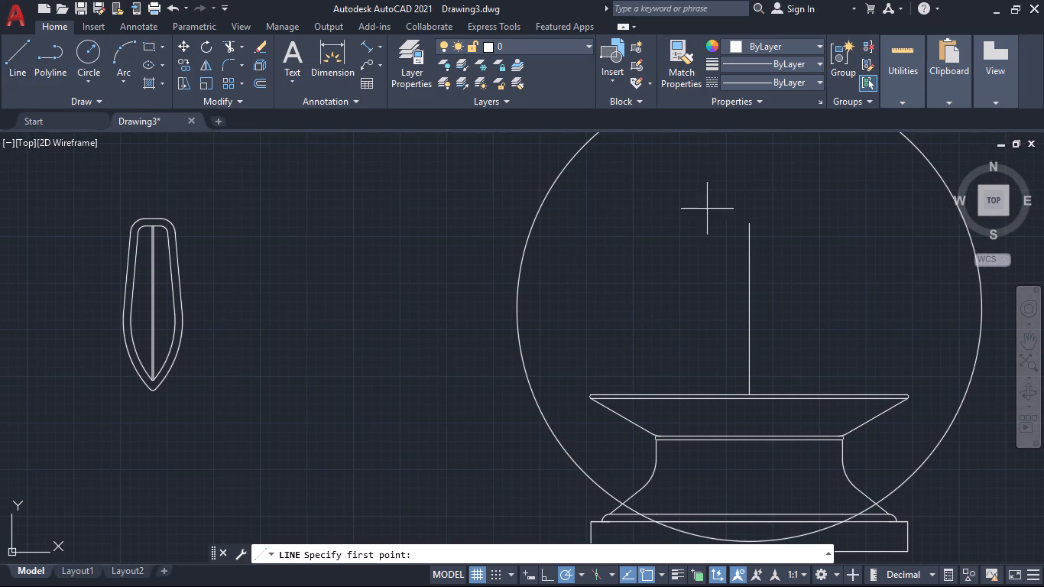
left_click(752, 222)
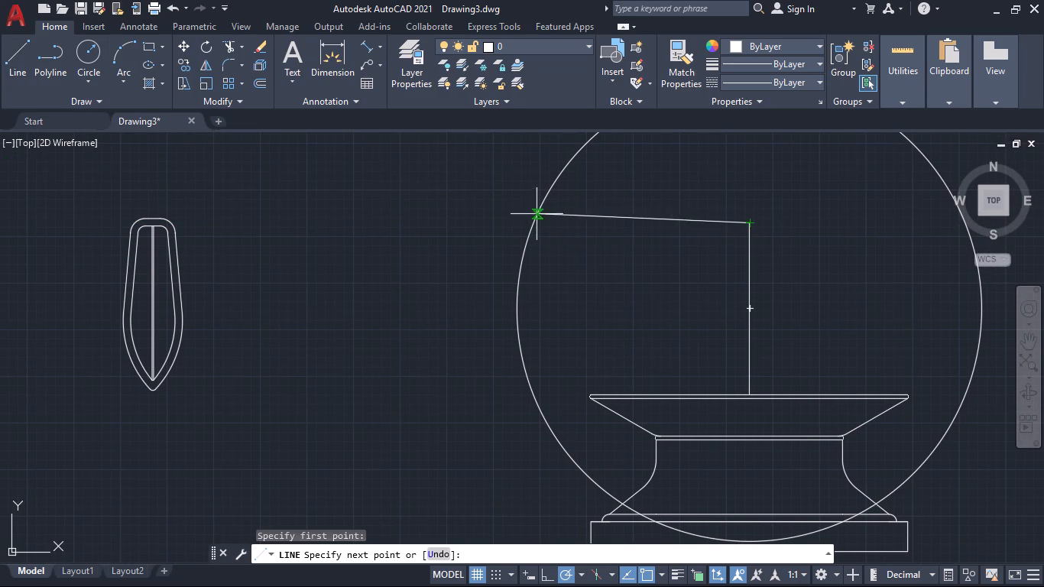
left_click(485, 226)
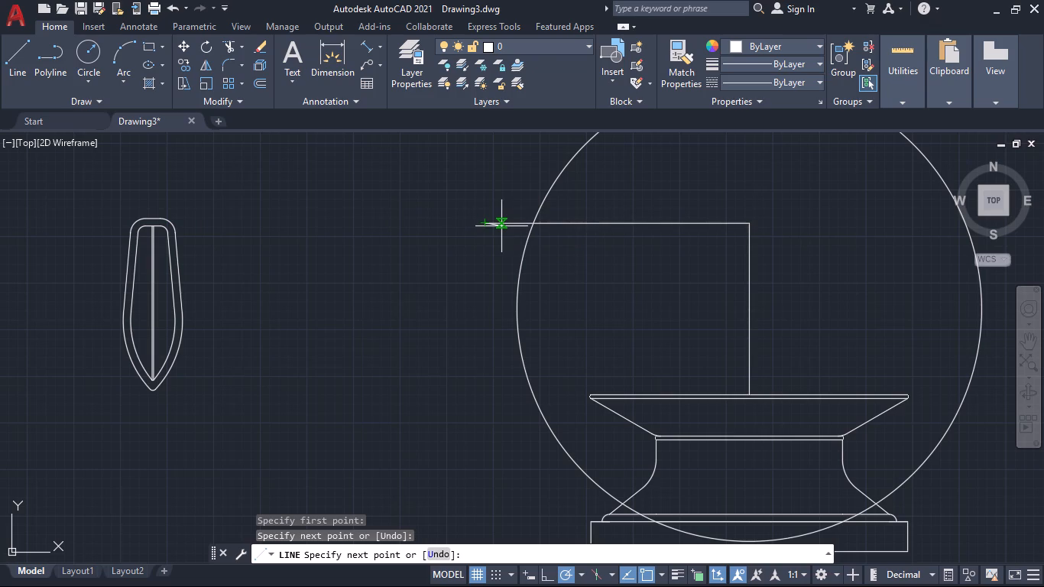
key("space")
key("space")
left_click(752, 224)
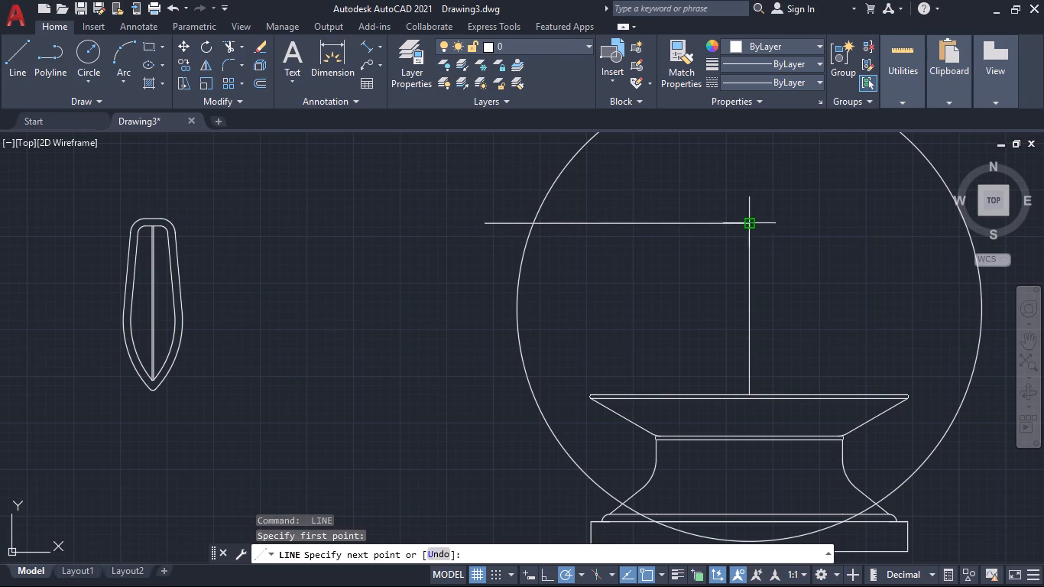
middle_click_drag(918, 218, 631, 219)
left_click(741, 220)
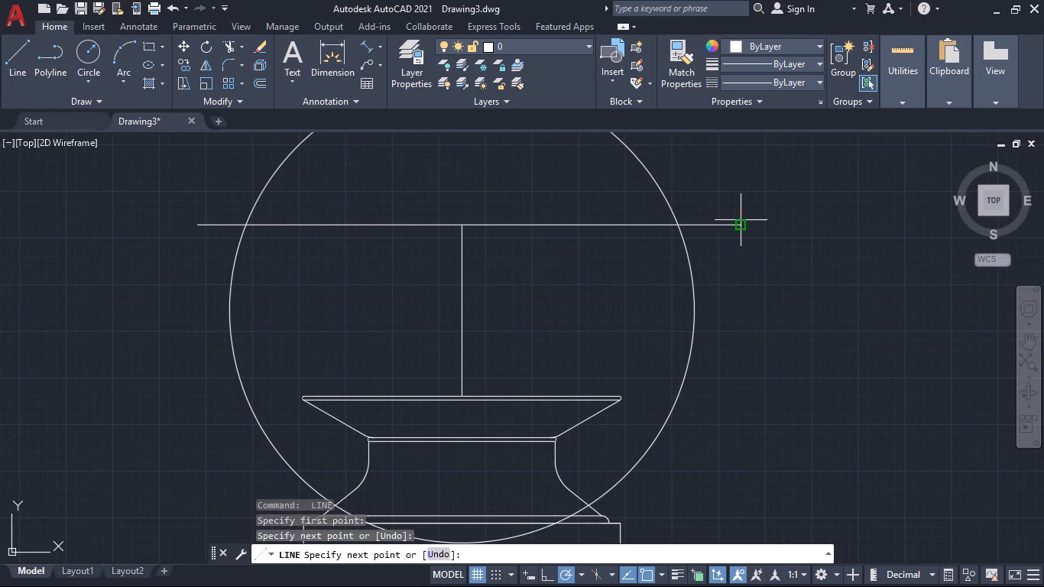
key("space")
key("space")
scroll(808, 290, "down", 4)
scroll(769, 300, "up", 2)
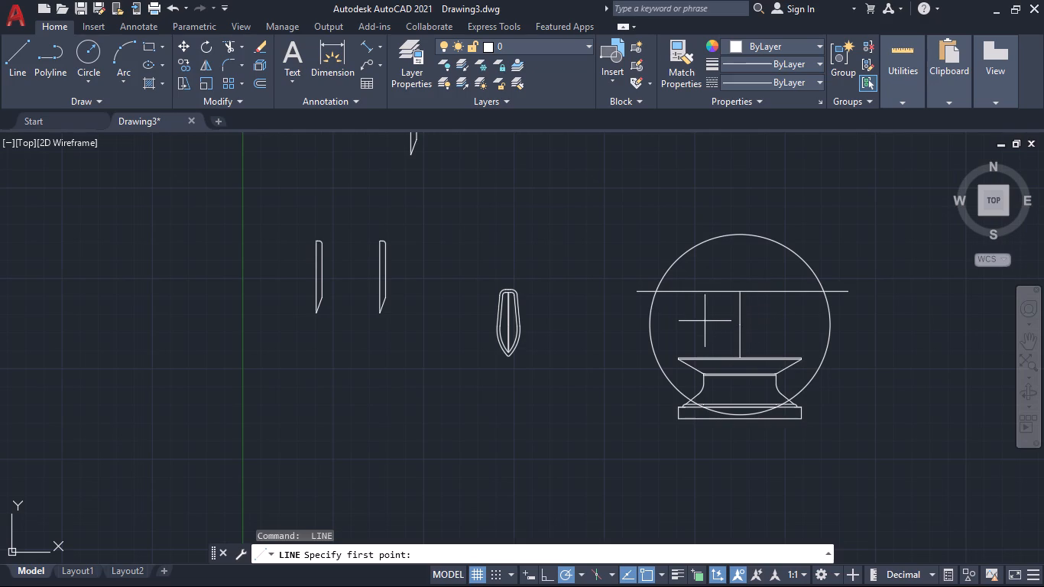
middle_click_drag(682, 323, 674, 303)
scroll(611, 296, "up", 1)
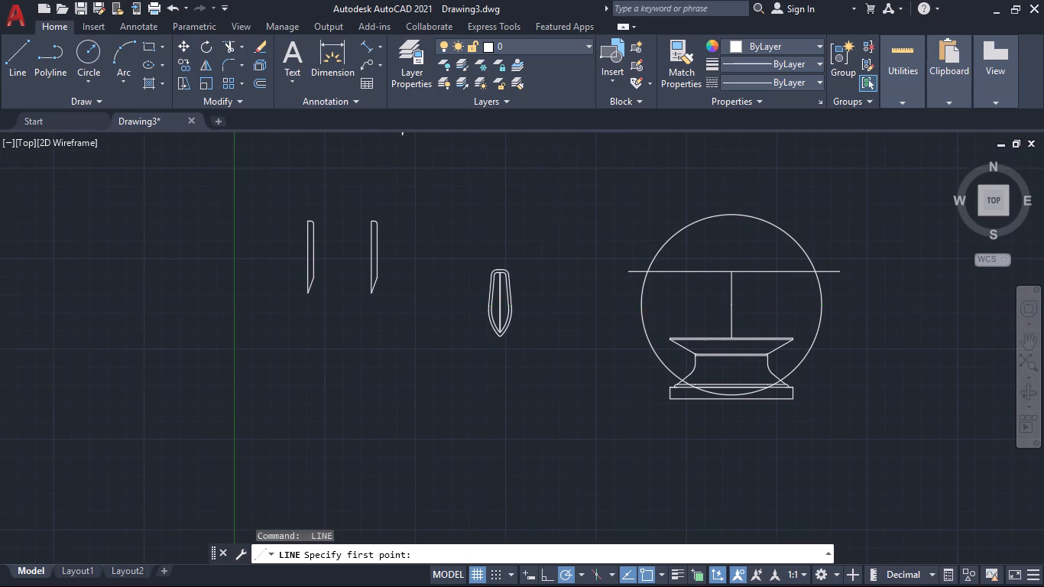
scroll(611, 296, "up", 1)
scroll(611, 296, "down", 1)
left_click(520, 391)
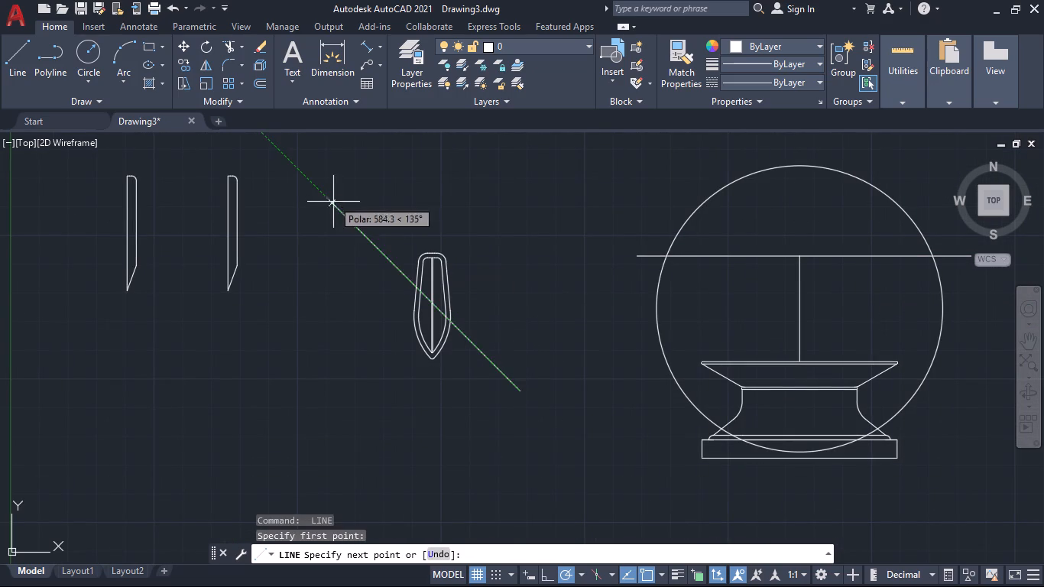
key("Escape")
Copy the whole leaf-shaped strip onto the urn's vertical centre line, matching its centre to the junction of the two segments.
left_click(537, 437)
left_click(343, 223)
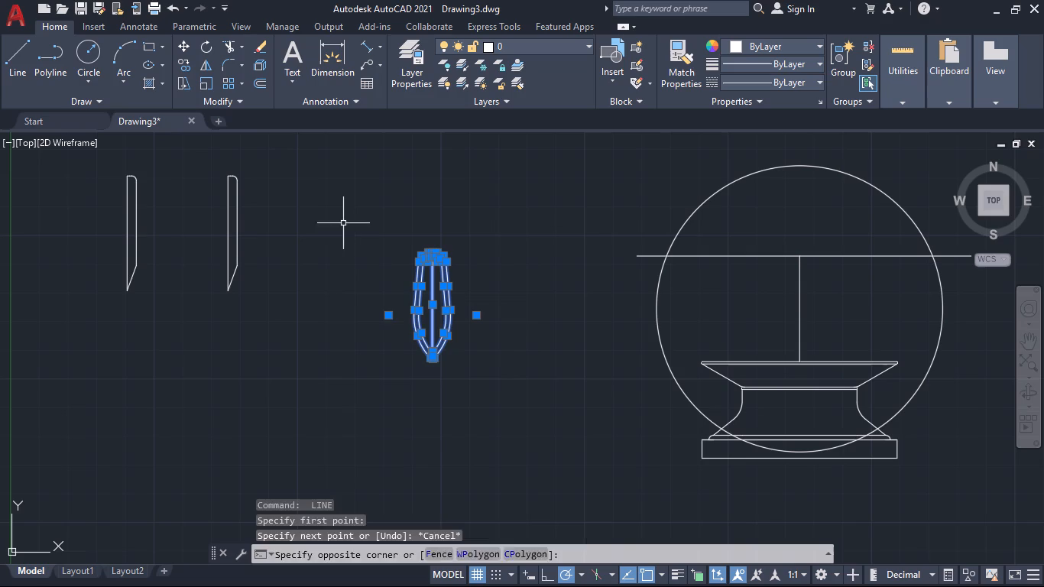
type("cp")
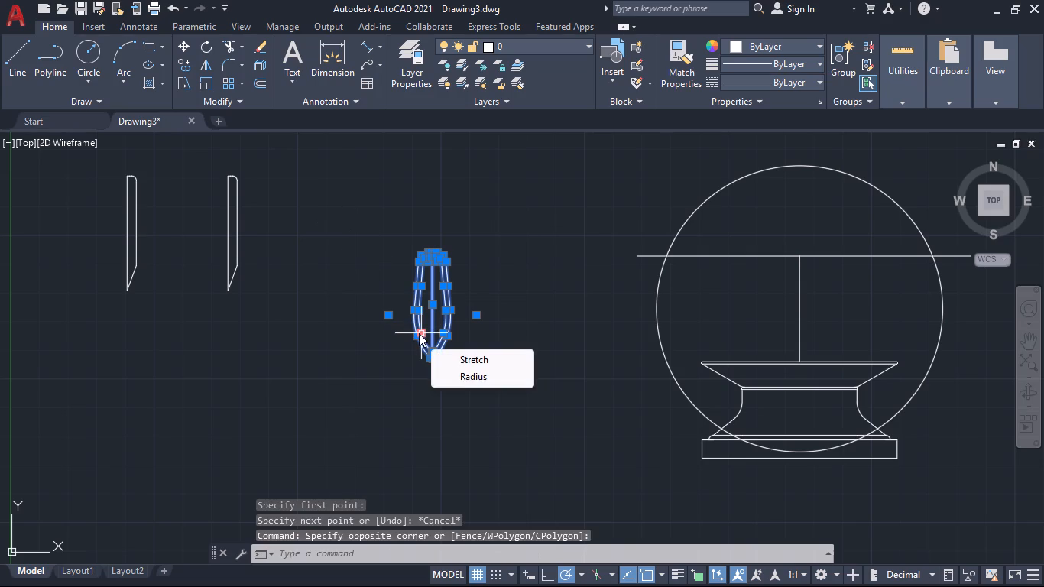
key("Return")
scroll(433, 340, "up", 3)
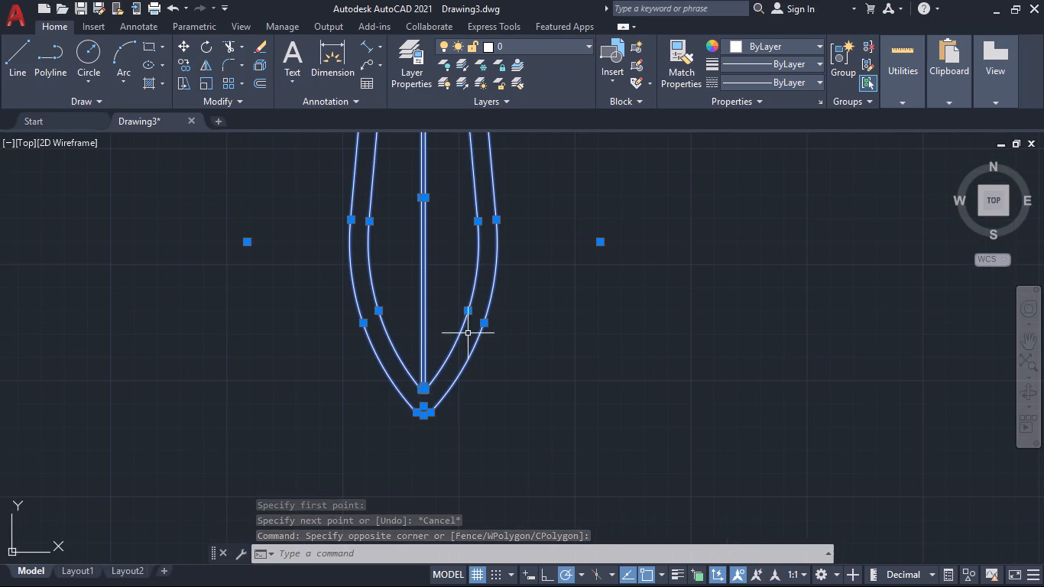
type("cp")
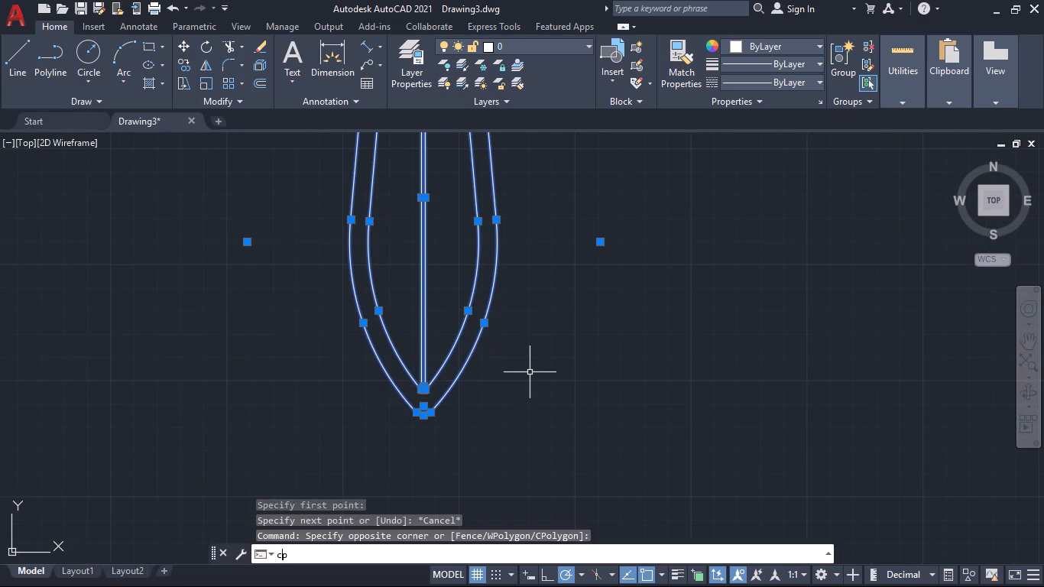
key("Return")
scroll(447, 289, "down", 1)
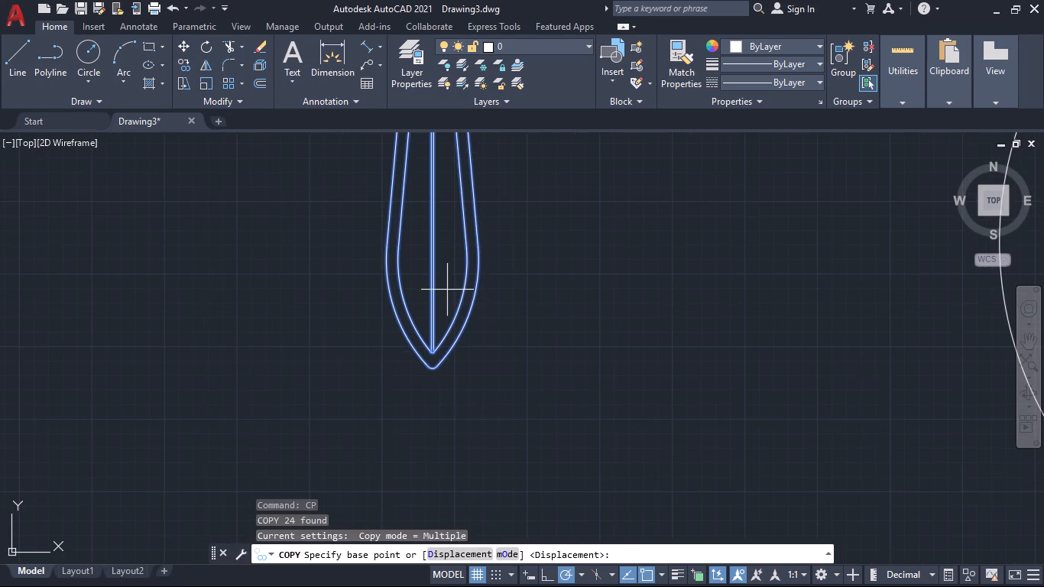
left_click(433, 230)
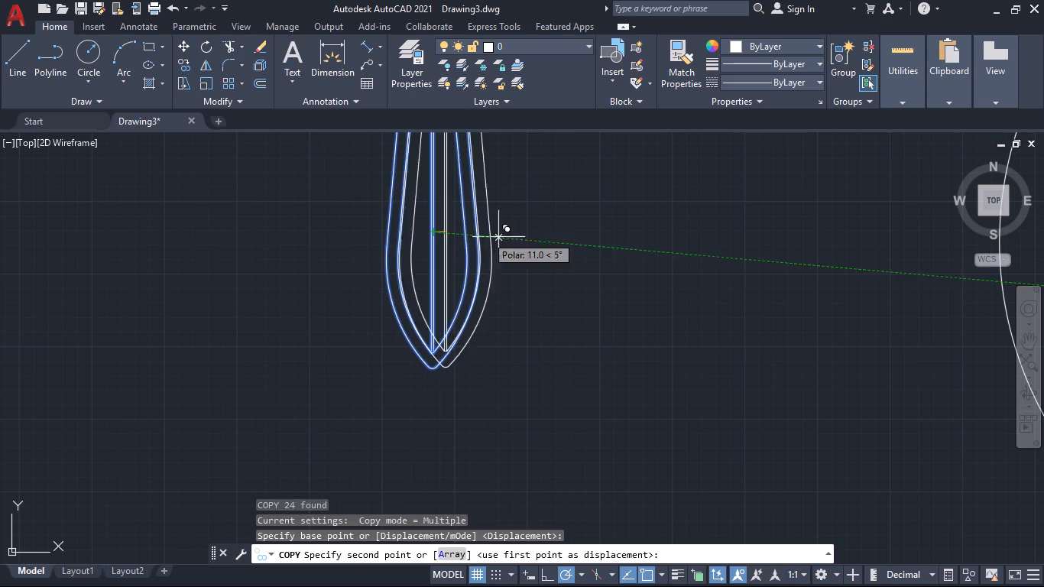
scroll(835, 285, "down", 2)
middle_click_drag(836, 286, 454, 290)
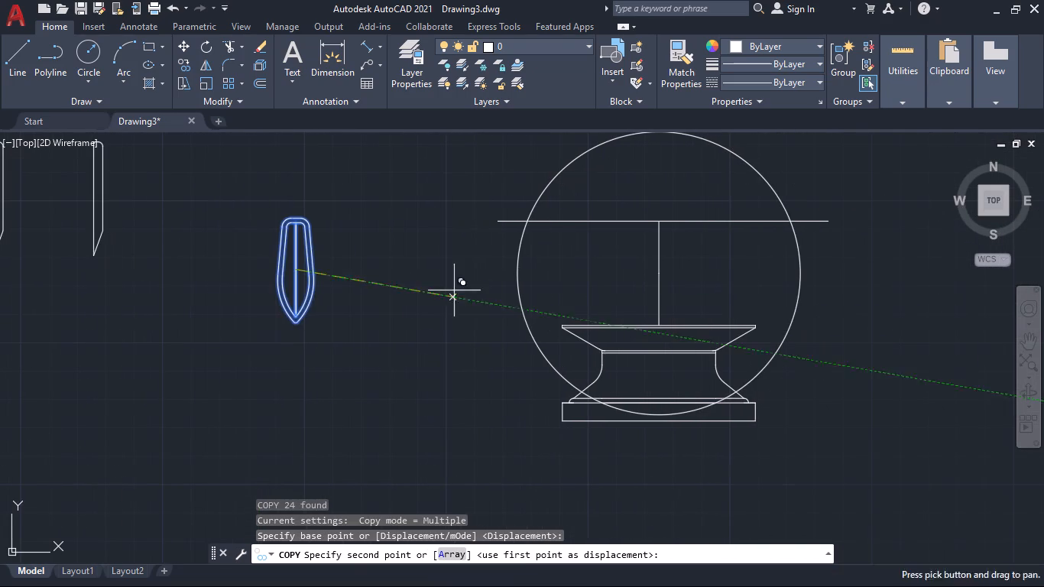
left_click(657, 274)
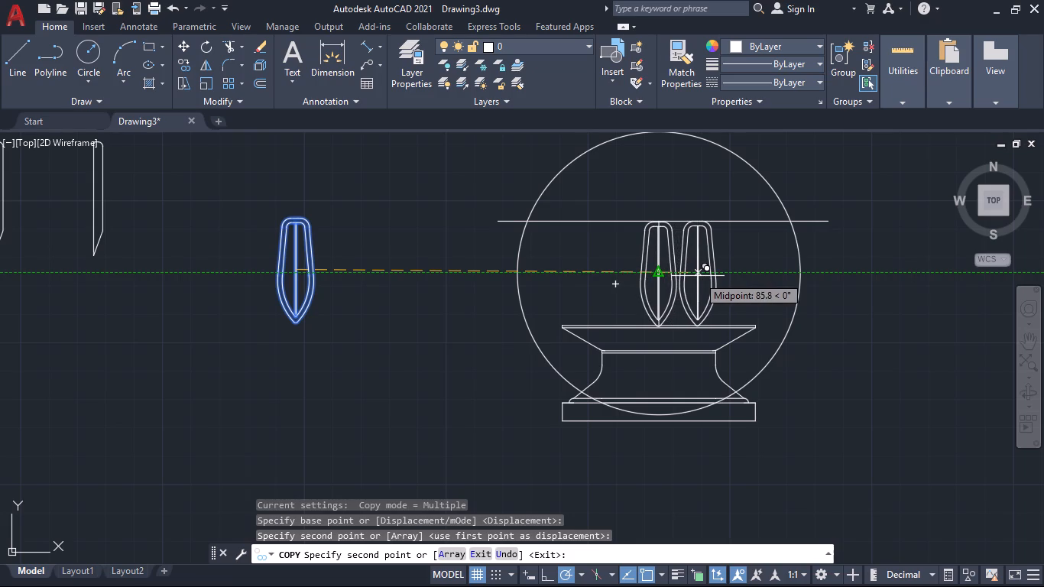
Place further leaf strip copies side by side to the right of the central one, about 81 mm apart at the same height.
left_click(696, 277)
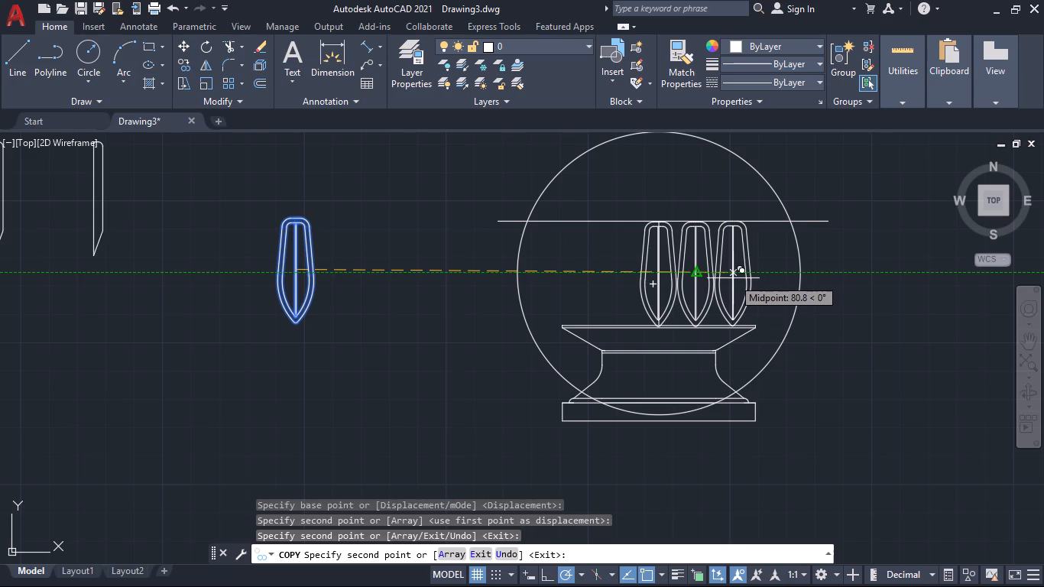
left_click(733, 278)
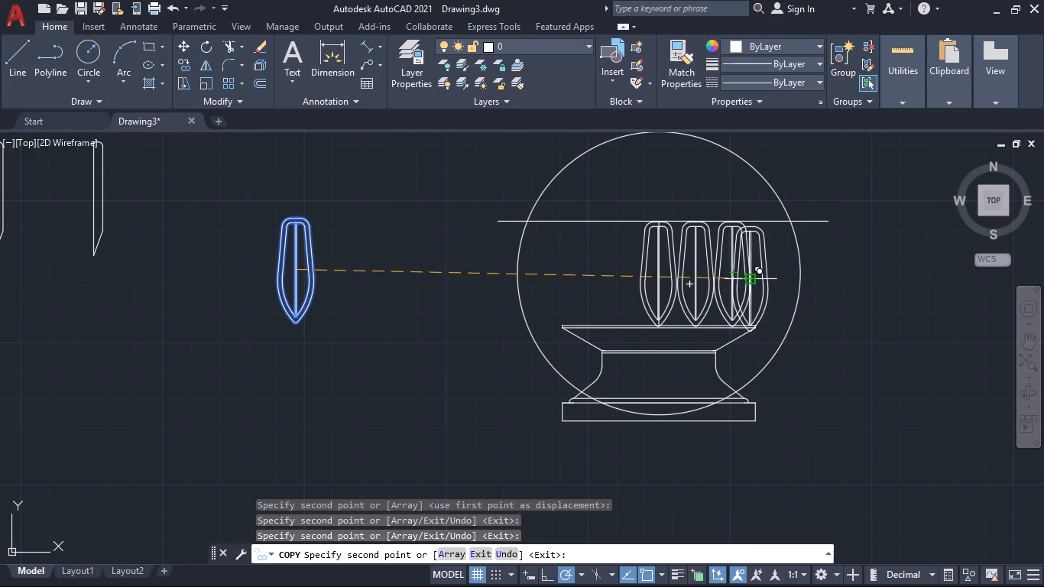
scroll(767, 275, "up", 3)
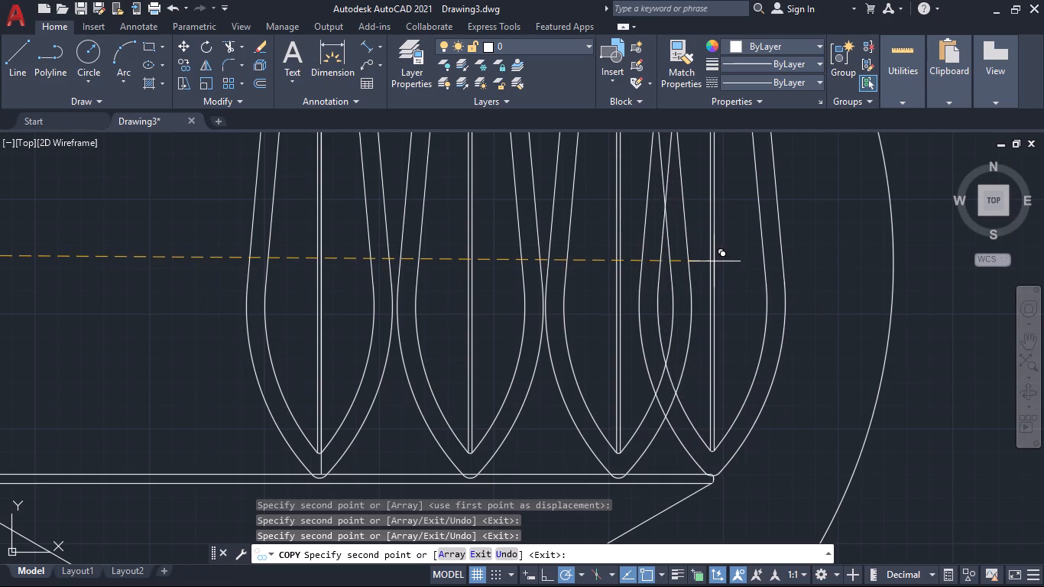
scroll(713, 261, "down", 3)
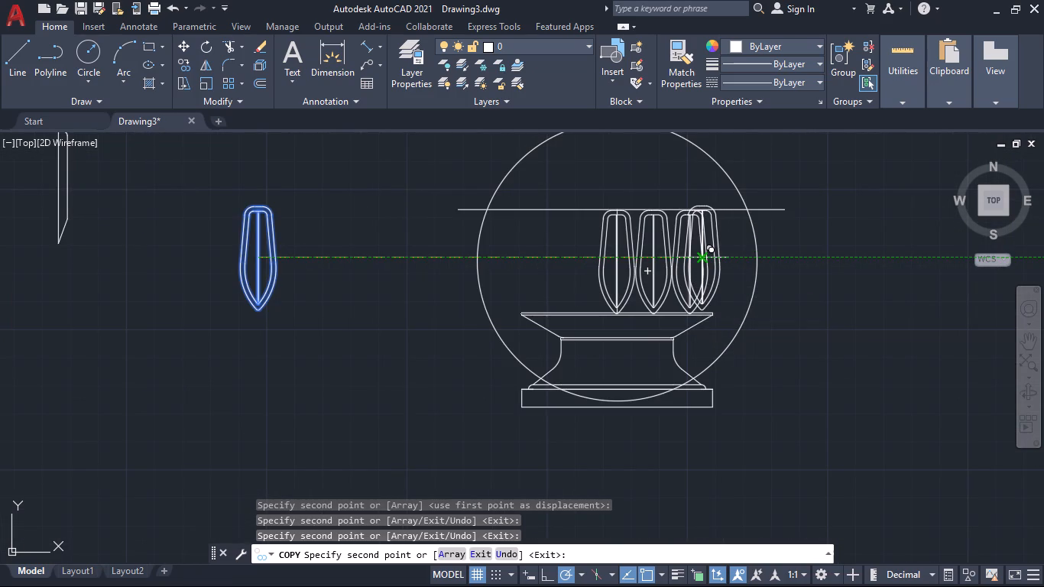
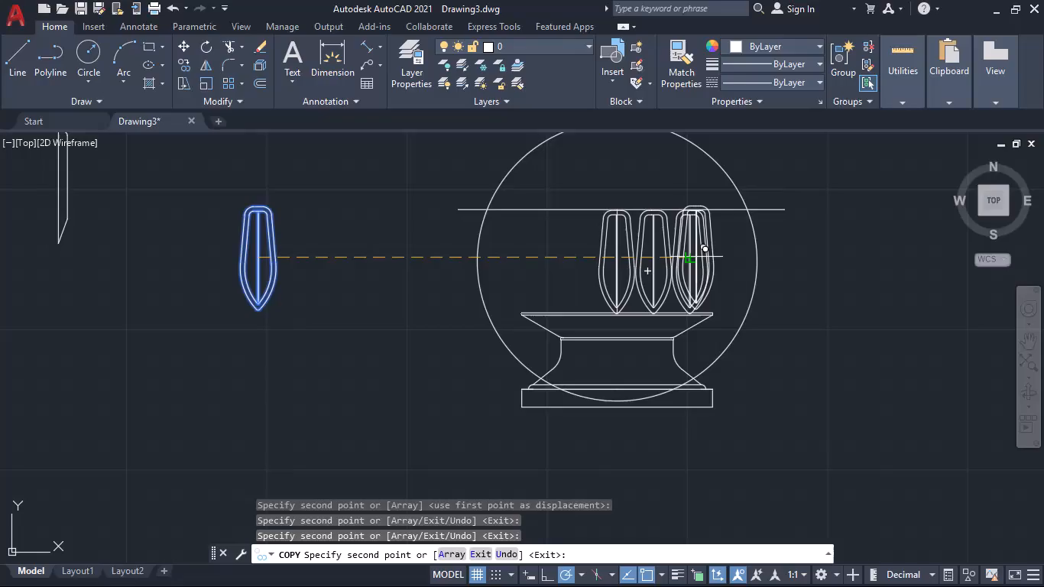
Undo all the leaf strip copies placed above the pedestal, including the central one.
key("ctrl+z")
key("Escape")
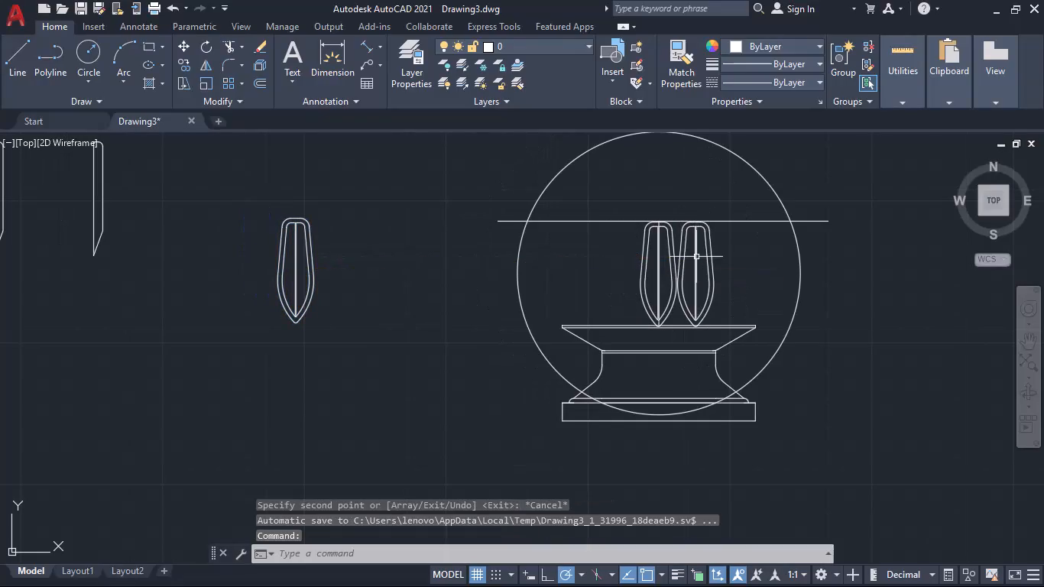
key("ctrl+z")
Copy the whole leaf-shaped strip onto the urn's centre line, placing its bottom tip at the middle of the pedestal's top edge.
scroll(662, 271, "down", 1)
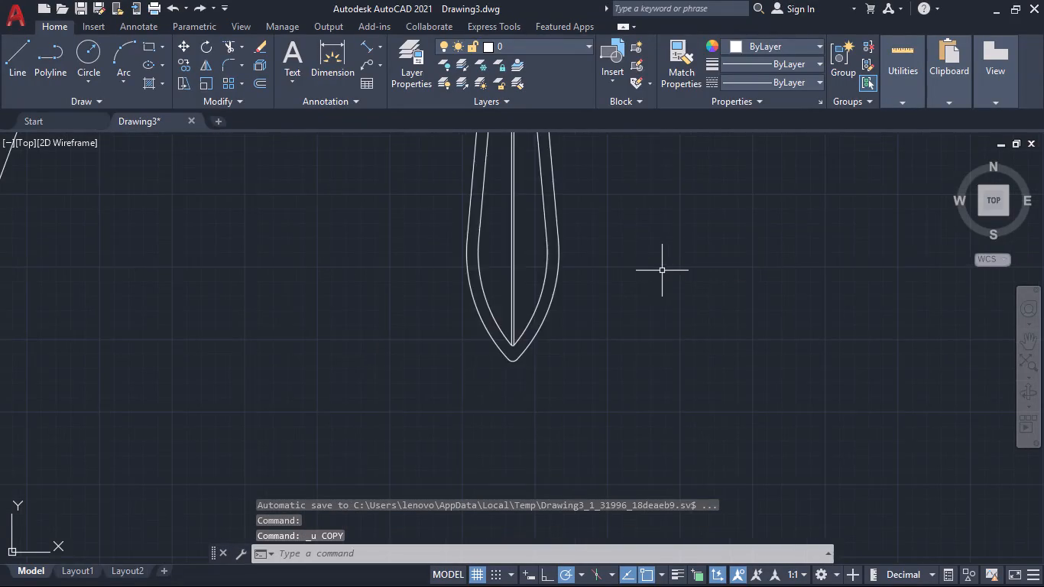
scroll(662, 271, "down", 3)
middle_click(682, 295)
scroll(680, 291, "up", 1)
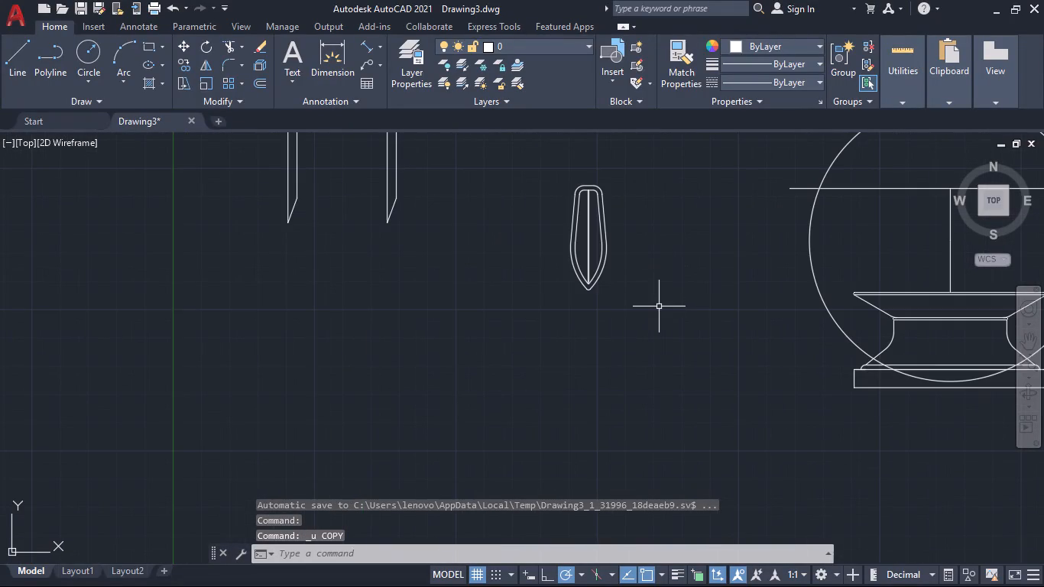
middle_click(658, 298)
scroll(657, 297, "up", 1)
scroll(631, 287, "down", 2)
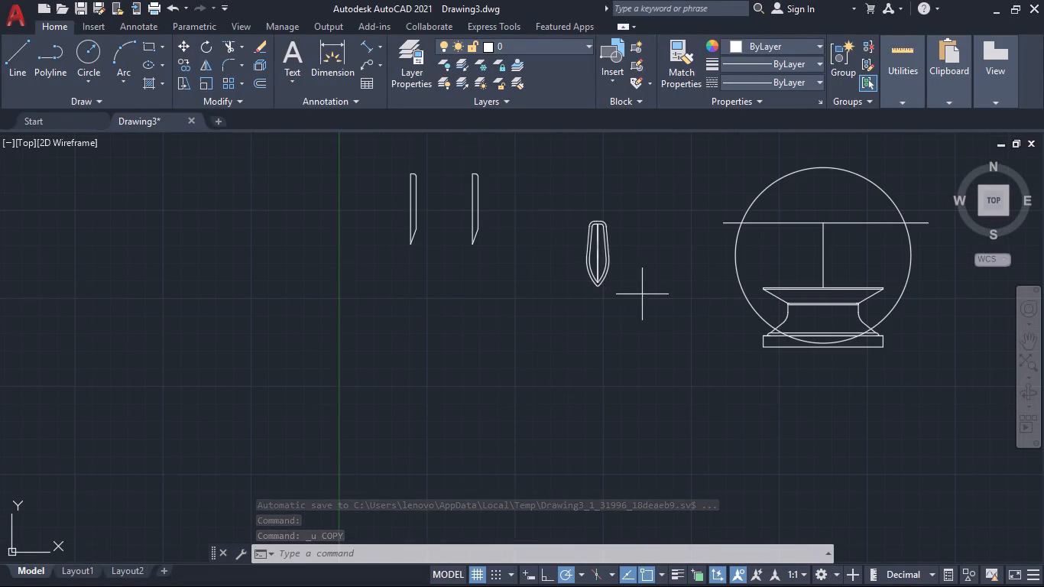
left_click(642, 294)
left_click(564, 206)
type("cp")
key("Return")
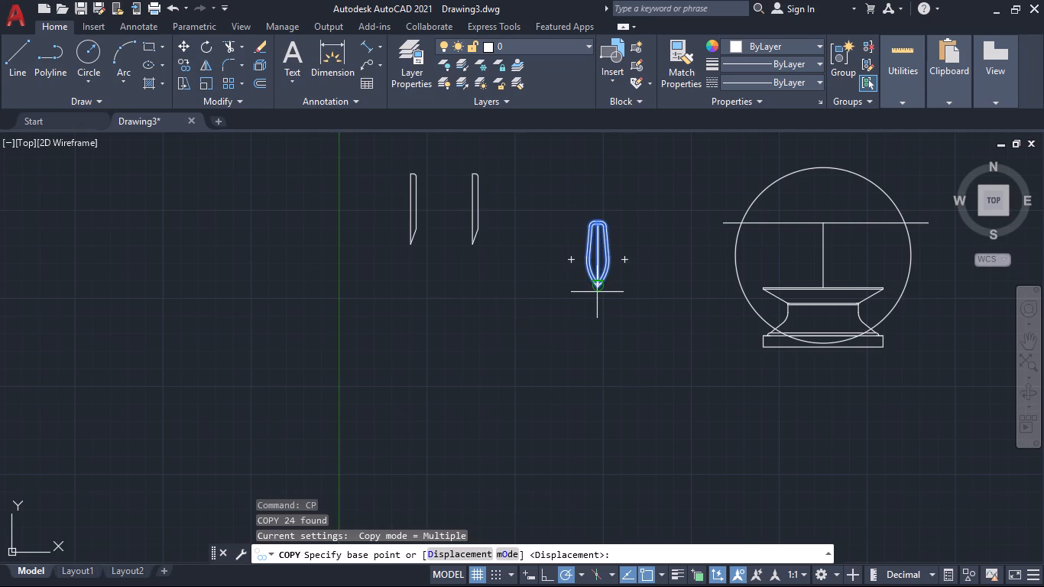
scroll(597, 291, "up", 1)
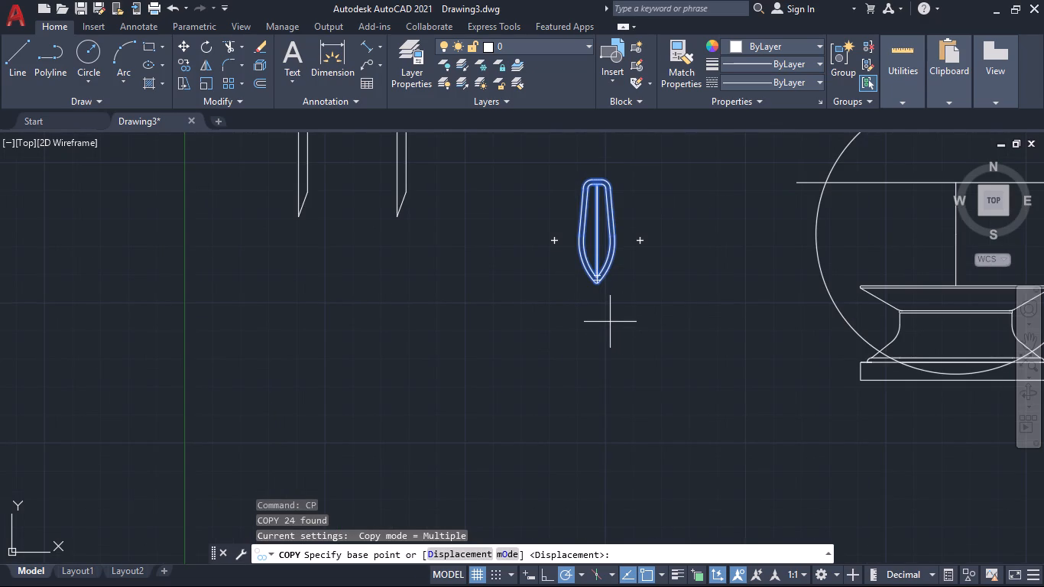
left_click(597, 284)
scroll(710, 289, "down", 2)
scroll(803, 287, "up", 2)
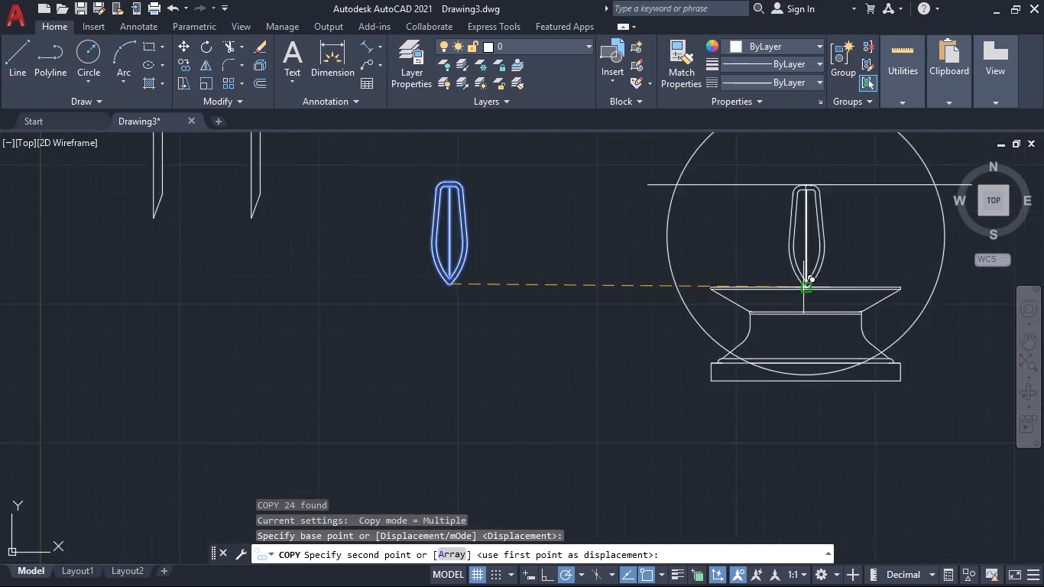
scroll(803, 287, "up", 2)
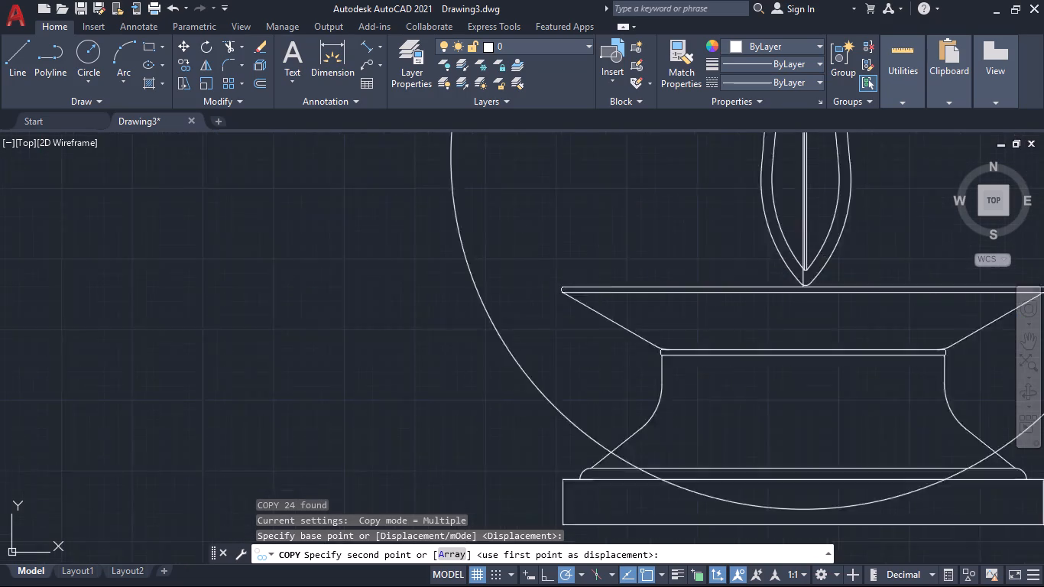
scroll(805, 285, "up", 3)
left_click(787, 290)
scroll(787, 297, "down", 3)
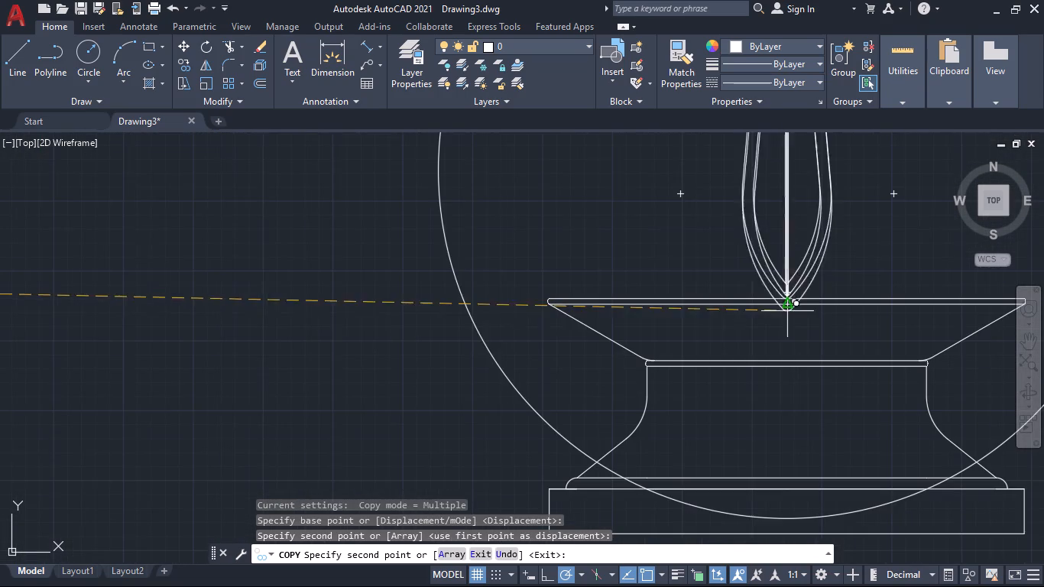
key("Escape")
scroll(299, 372, "down", 2)
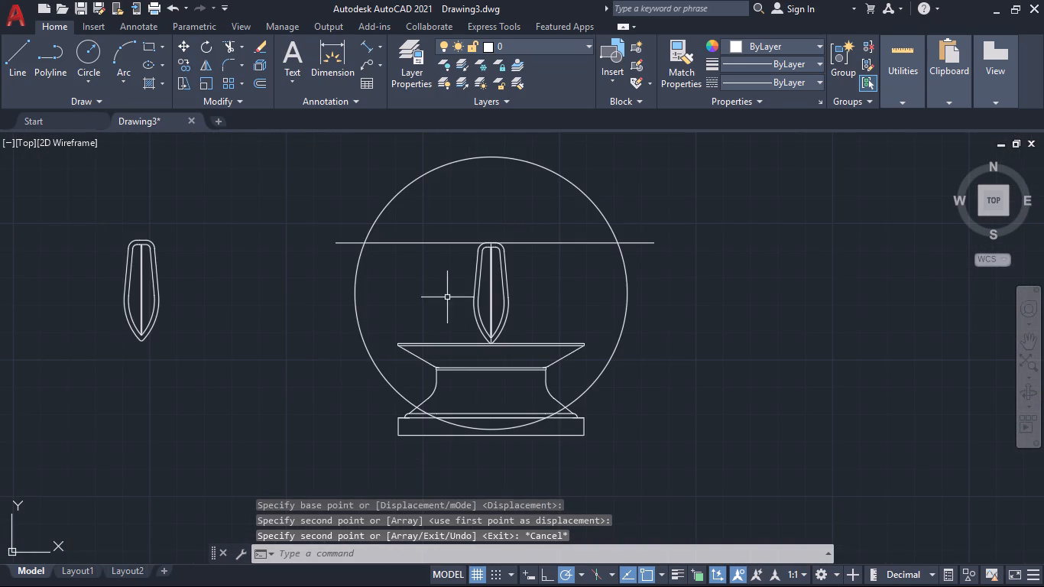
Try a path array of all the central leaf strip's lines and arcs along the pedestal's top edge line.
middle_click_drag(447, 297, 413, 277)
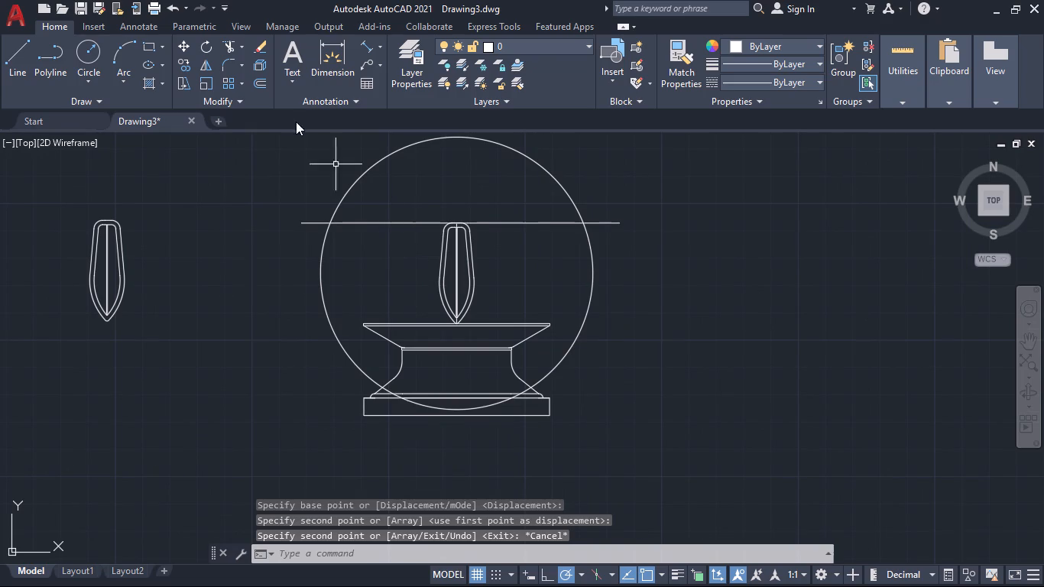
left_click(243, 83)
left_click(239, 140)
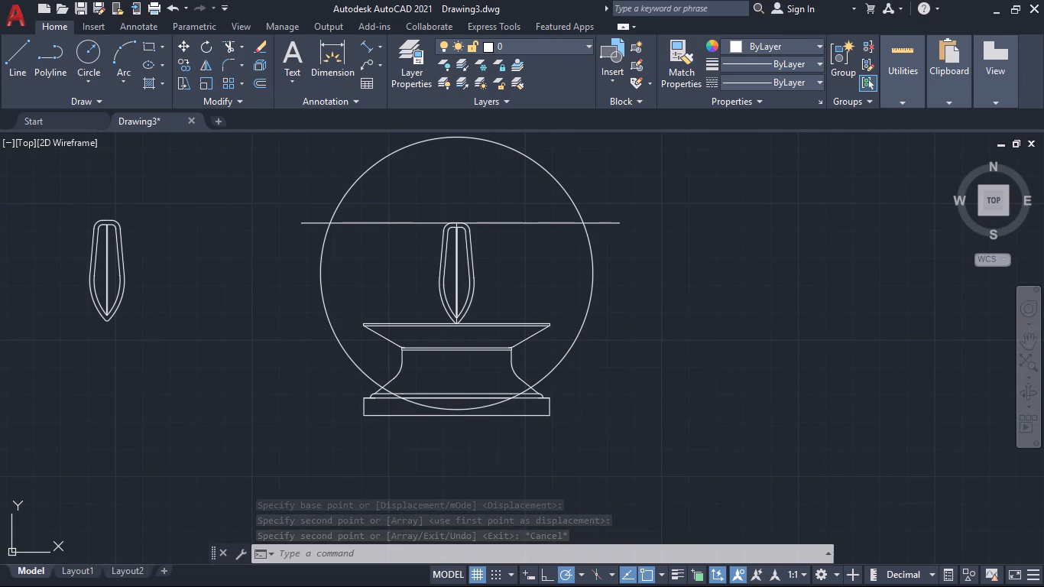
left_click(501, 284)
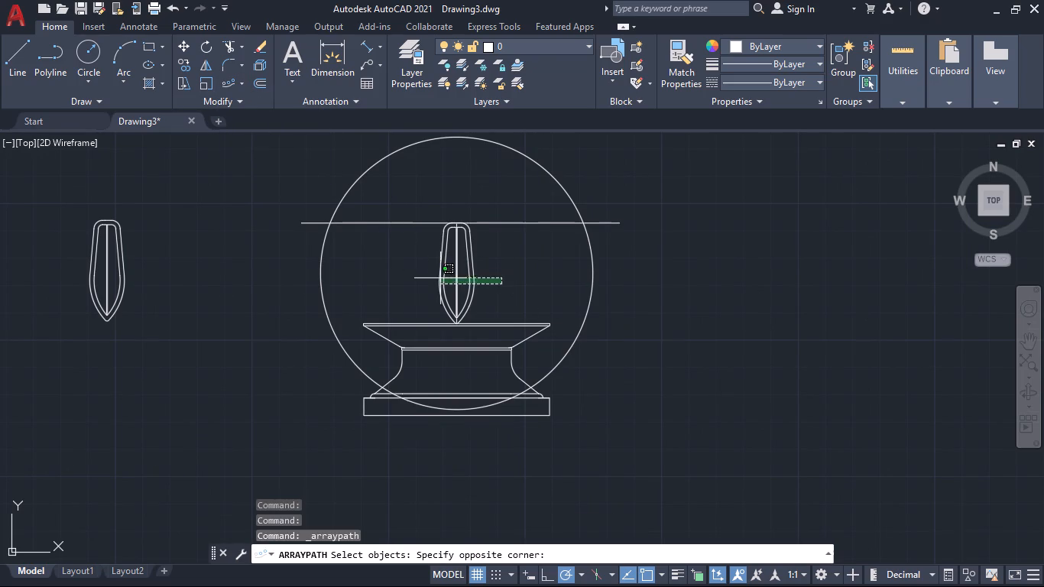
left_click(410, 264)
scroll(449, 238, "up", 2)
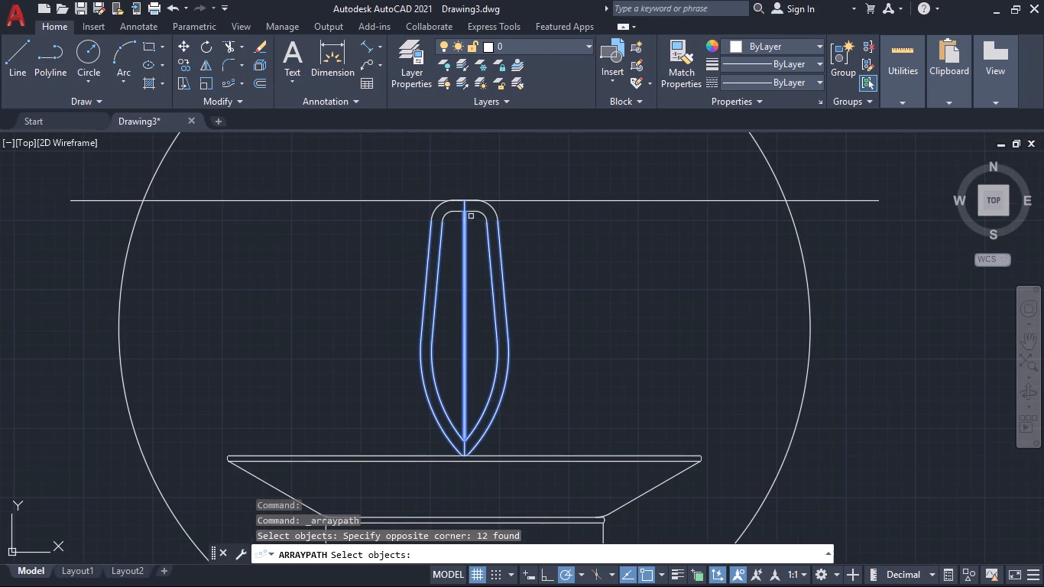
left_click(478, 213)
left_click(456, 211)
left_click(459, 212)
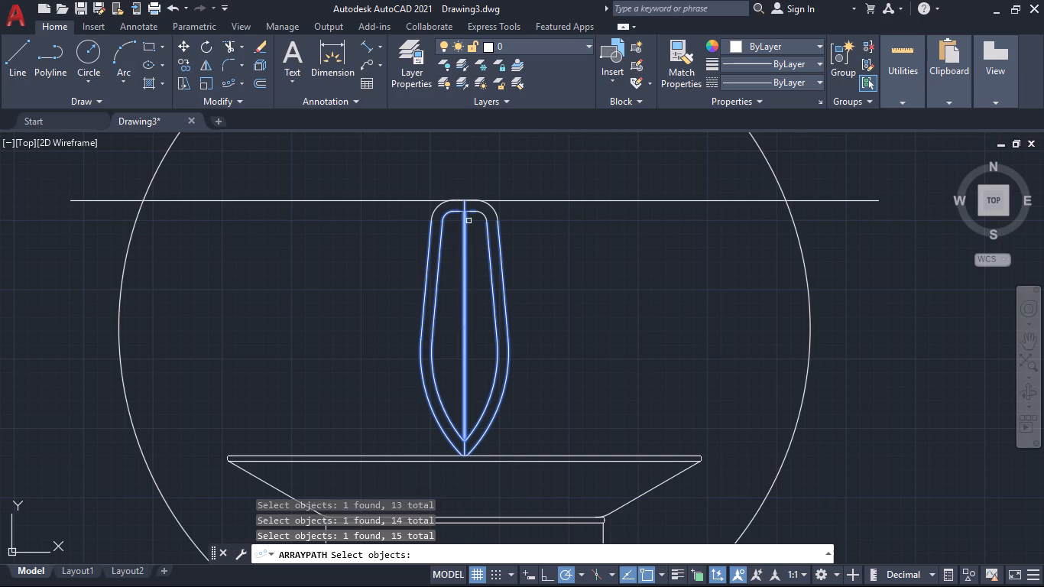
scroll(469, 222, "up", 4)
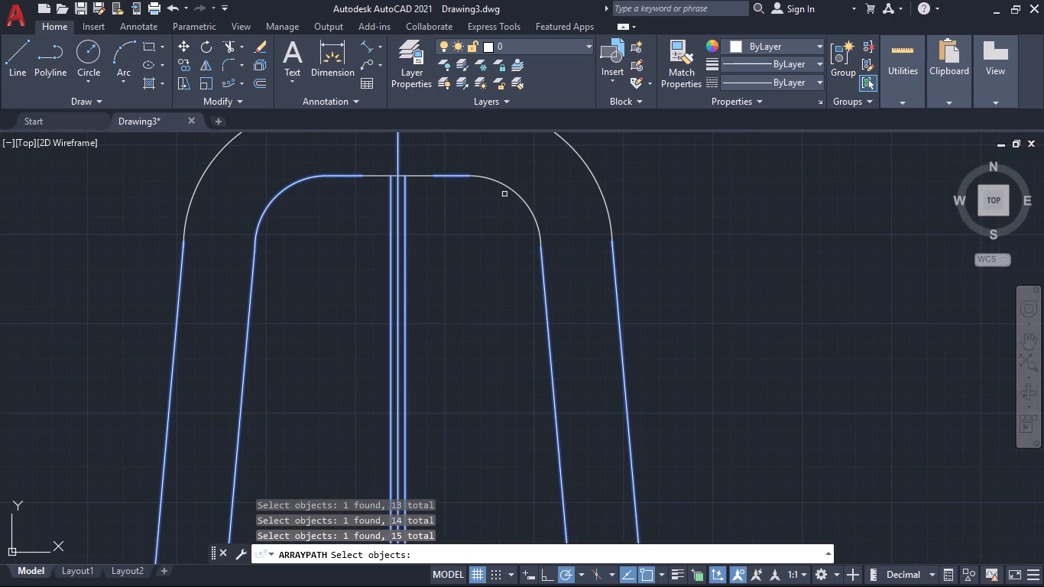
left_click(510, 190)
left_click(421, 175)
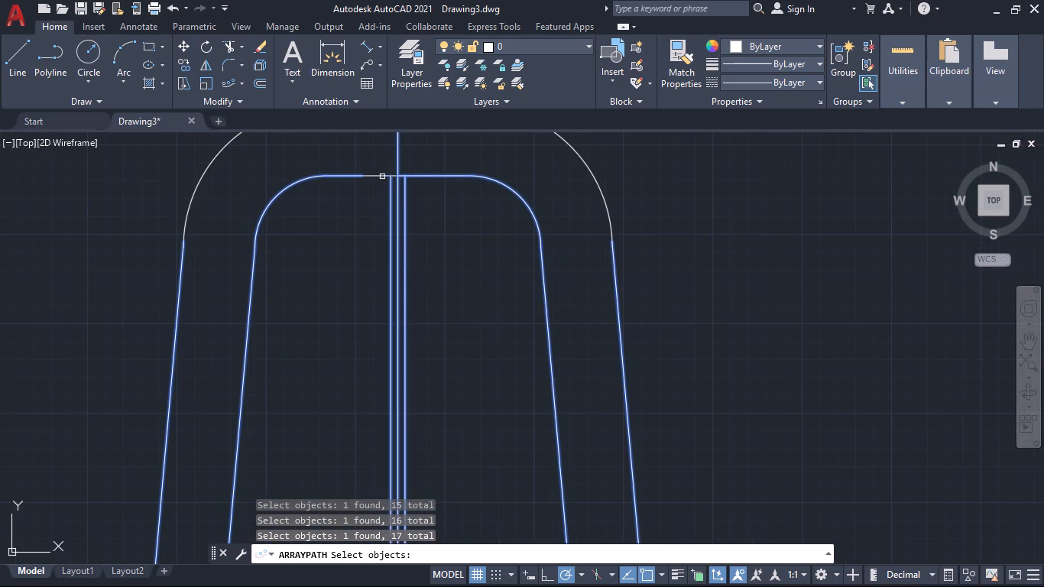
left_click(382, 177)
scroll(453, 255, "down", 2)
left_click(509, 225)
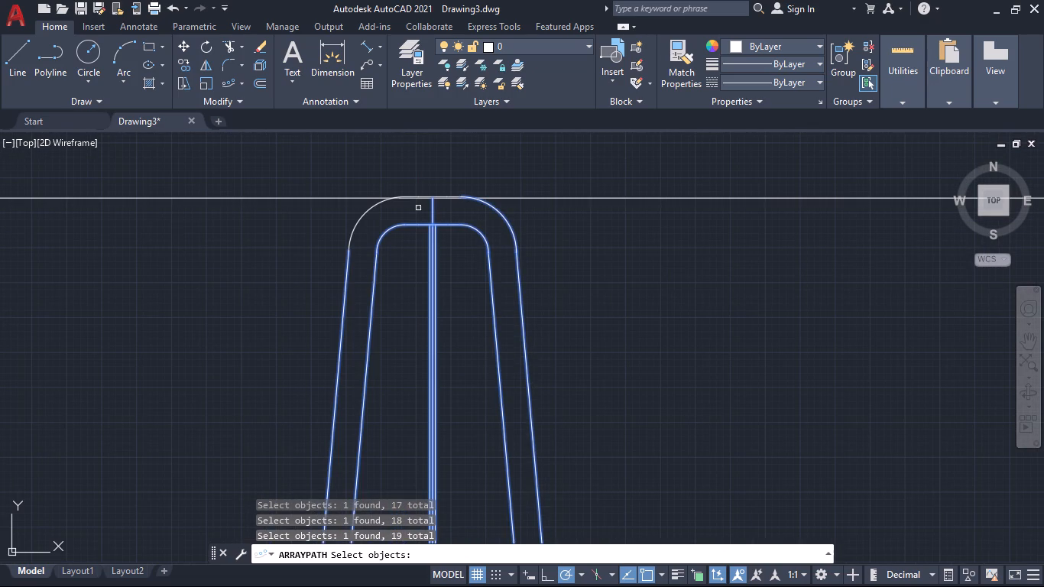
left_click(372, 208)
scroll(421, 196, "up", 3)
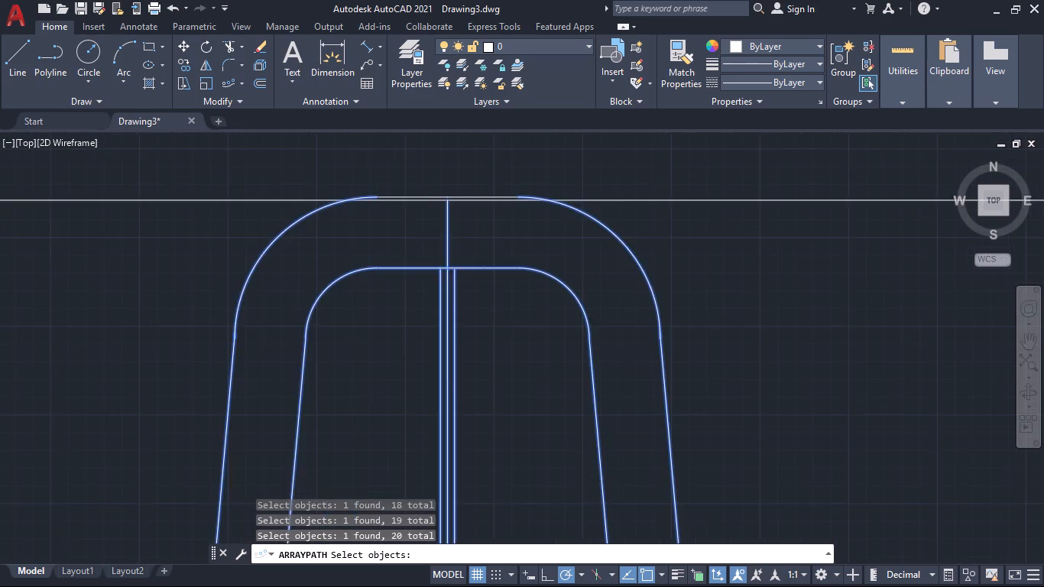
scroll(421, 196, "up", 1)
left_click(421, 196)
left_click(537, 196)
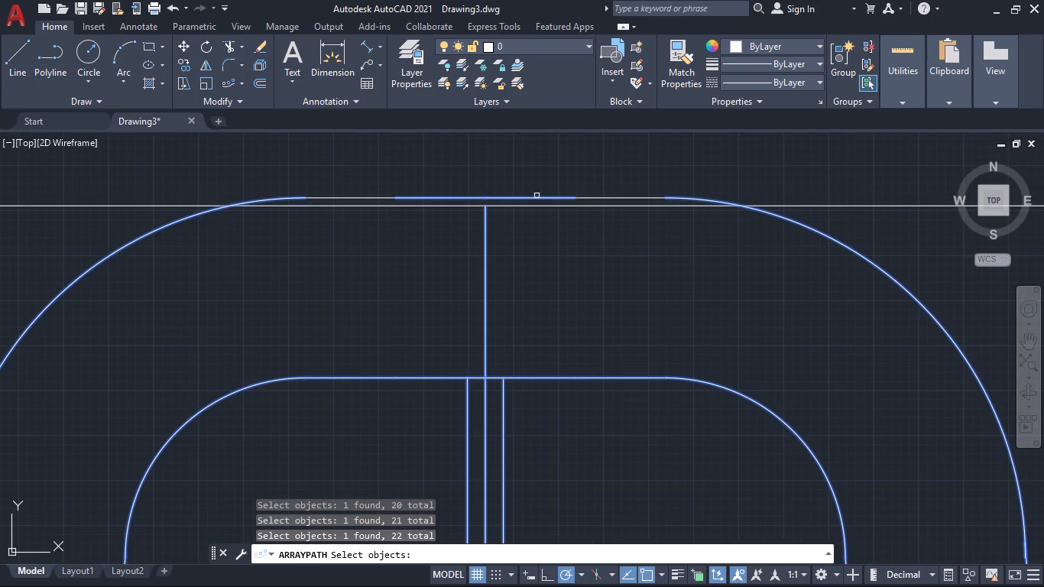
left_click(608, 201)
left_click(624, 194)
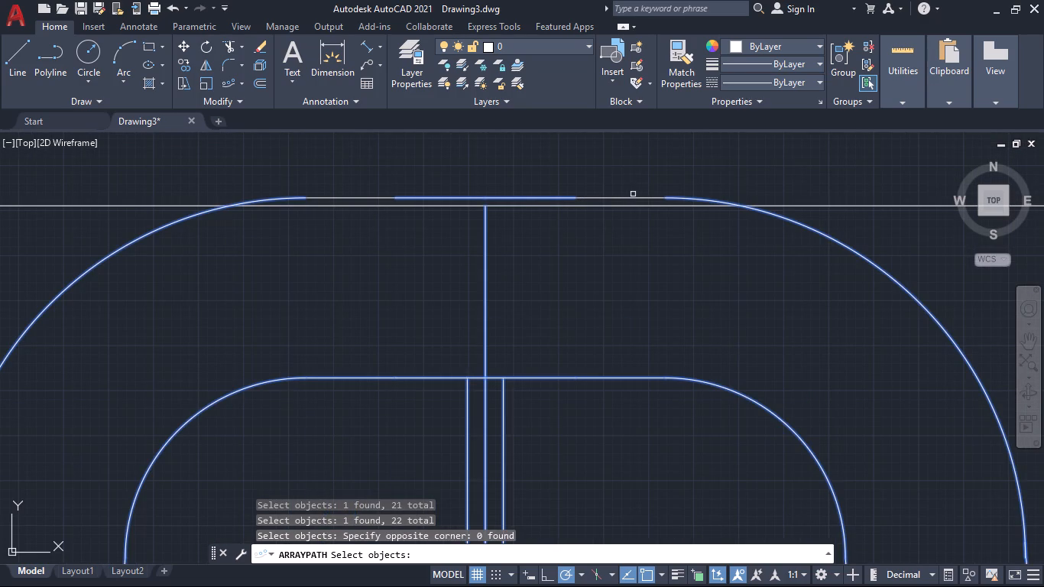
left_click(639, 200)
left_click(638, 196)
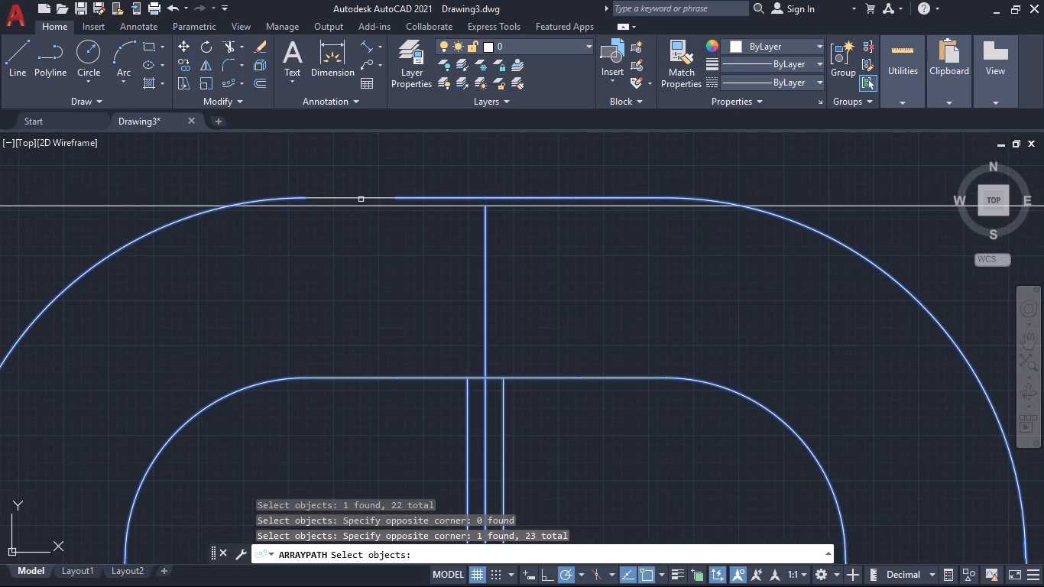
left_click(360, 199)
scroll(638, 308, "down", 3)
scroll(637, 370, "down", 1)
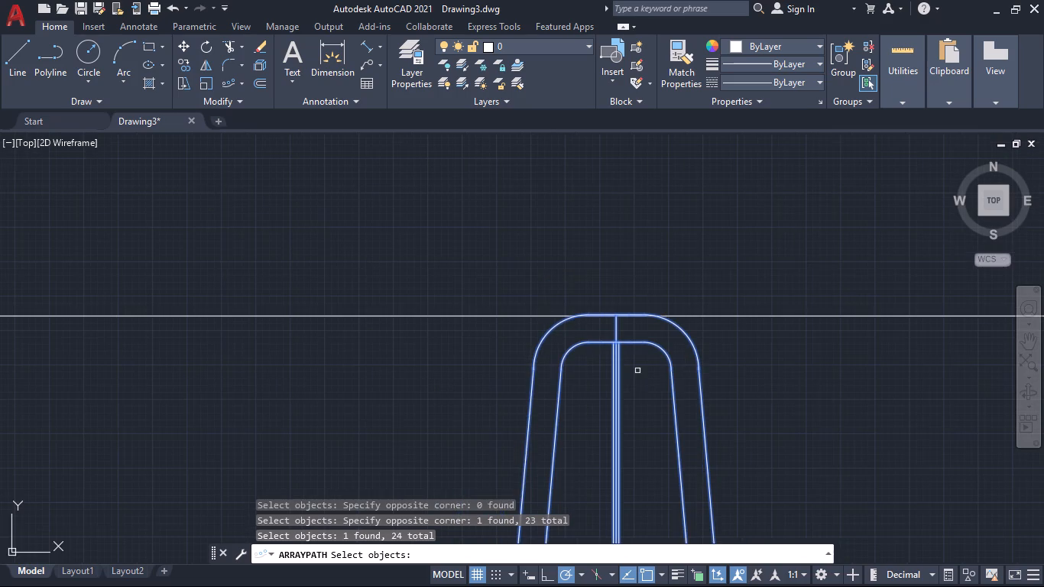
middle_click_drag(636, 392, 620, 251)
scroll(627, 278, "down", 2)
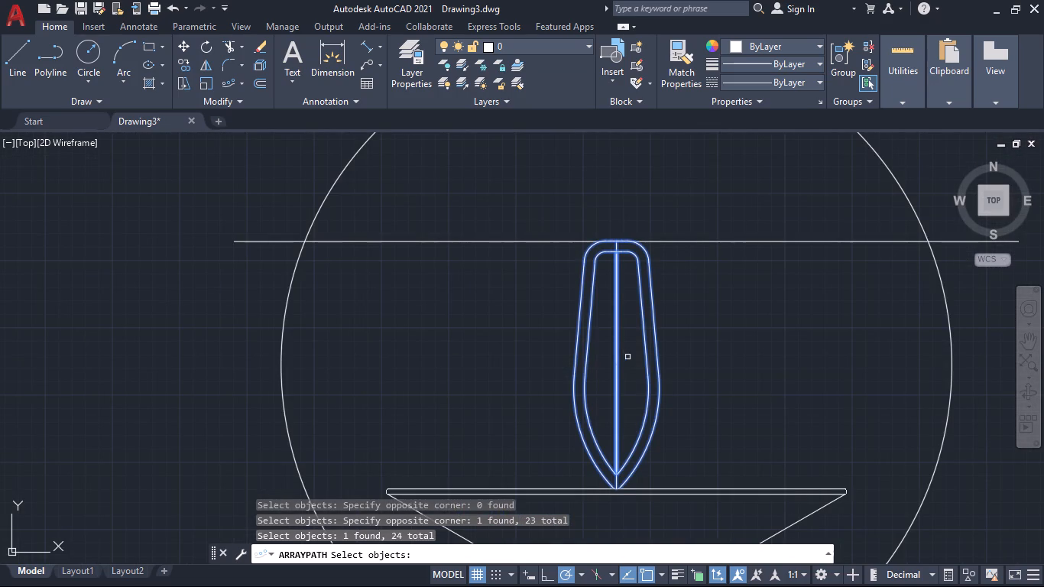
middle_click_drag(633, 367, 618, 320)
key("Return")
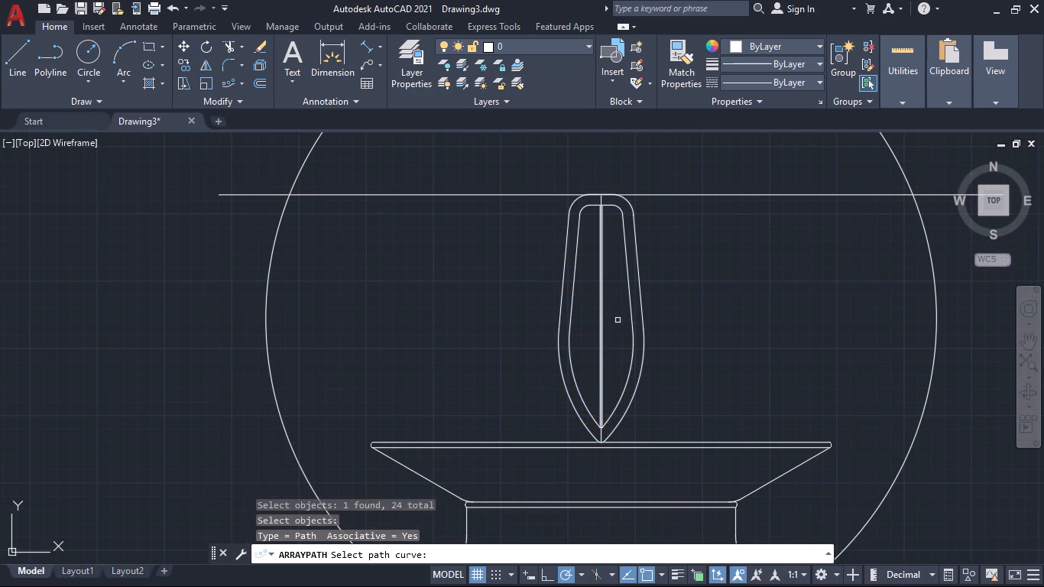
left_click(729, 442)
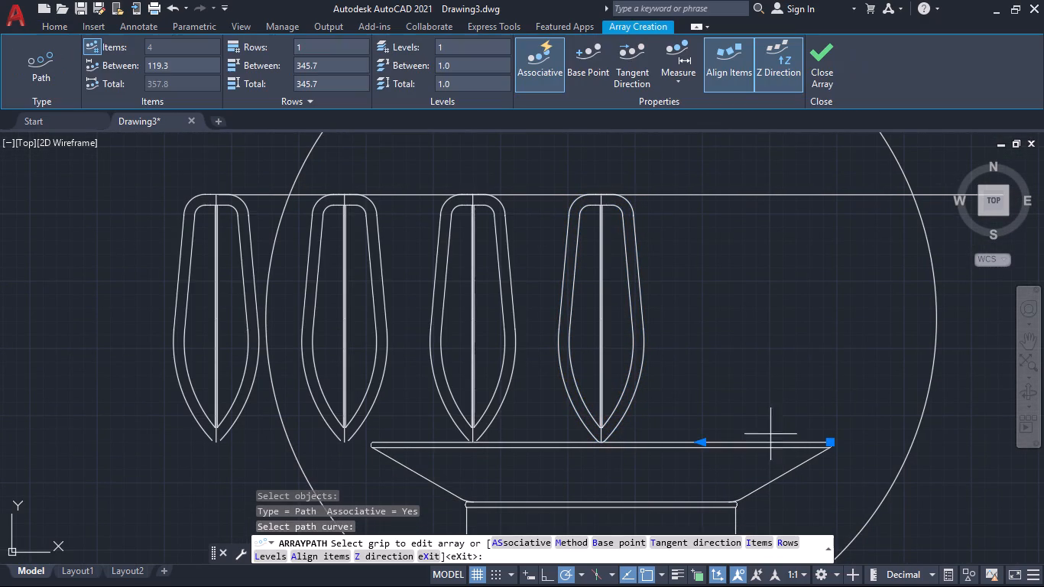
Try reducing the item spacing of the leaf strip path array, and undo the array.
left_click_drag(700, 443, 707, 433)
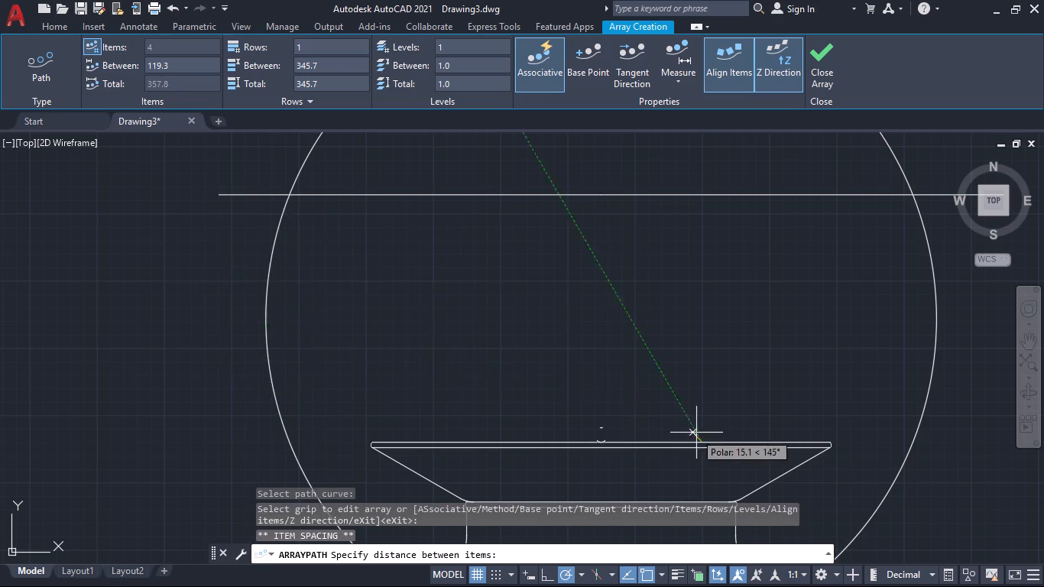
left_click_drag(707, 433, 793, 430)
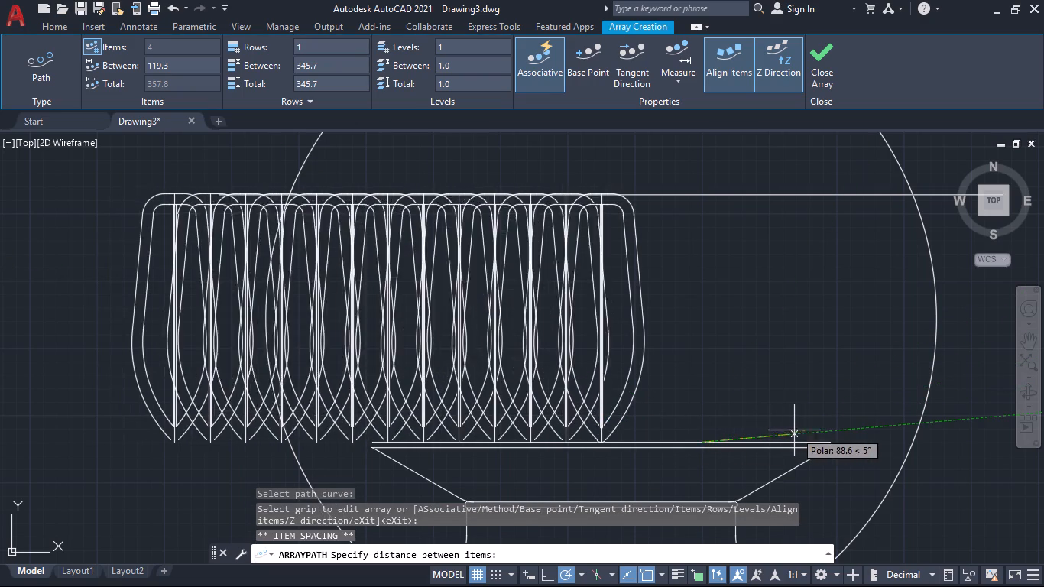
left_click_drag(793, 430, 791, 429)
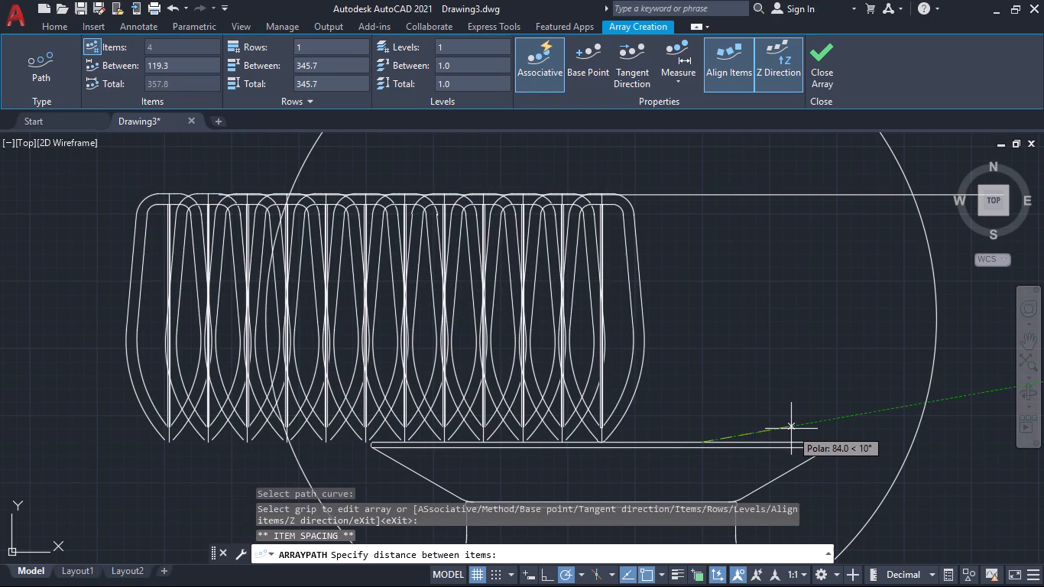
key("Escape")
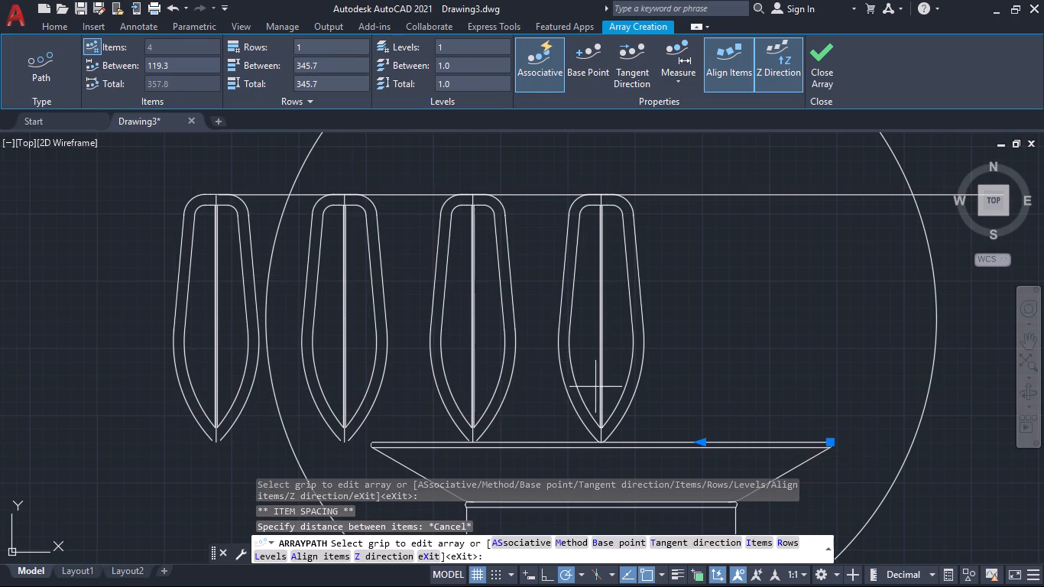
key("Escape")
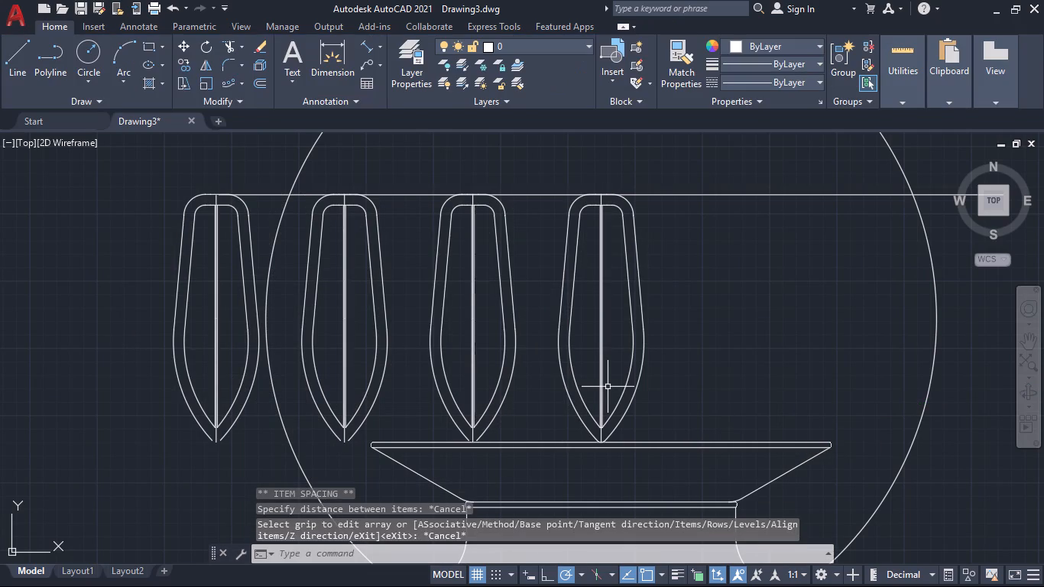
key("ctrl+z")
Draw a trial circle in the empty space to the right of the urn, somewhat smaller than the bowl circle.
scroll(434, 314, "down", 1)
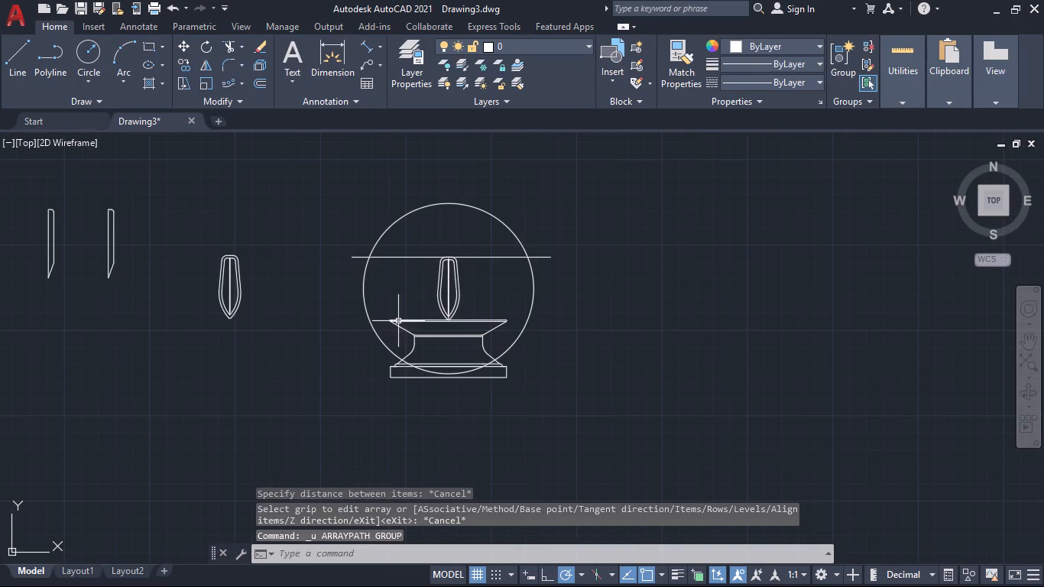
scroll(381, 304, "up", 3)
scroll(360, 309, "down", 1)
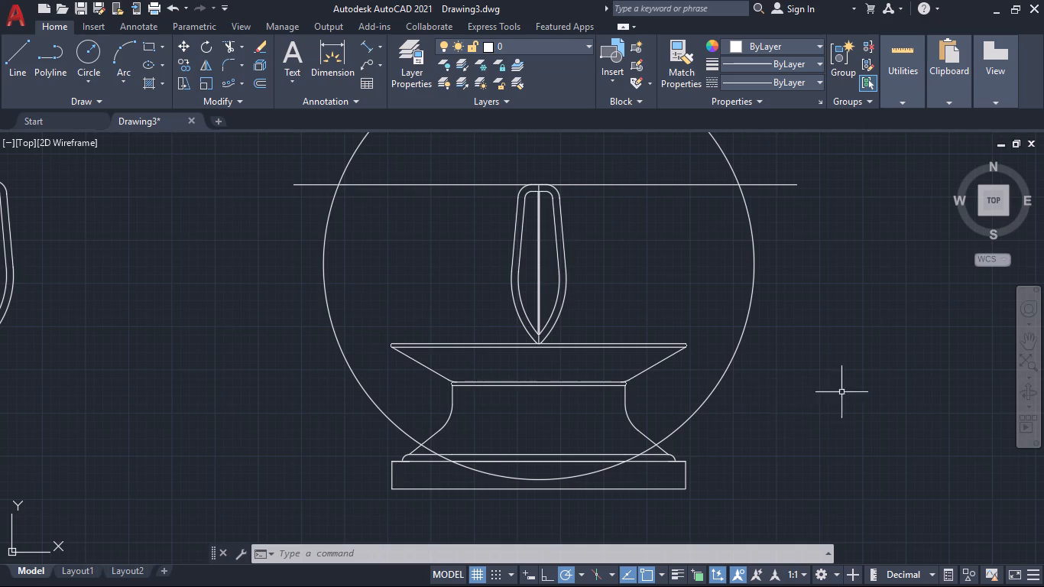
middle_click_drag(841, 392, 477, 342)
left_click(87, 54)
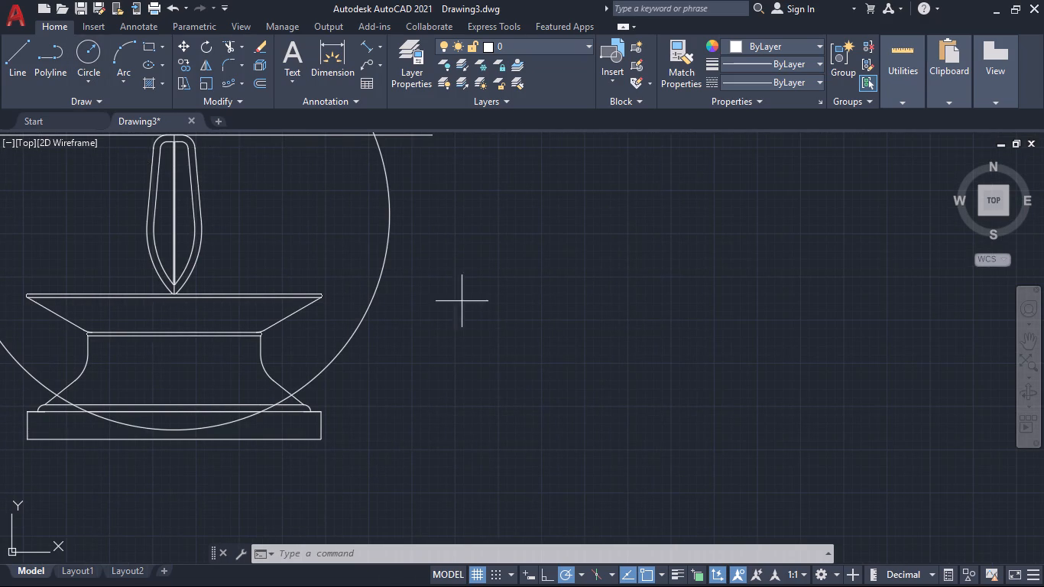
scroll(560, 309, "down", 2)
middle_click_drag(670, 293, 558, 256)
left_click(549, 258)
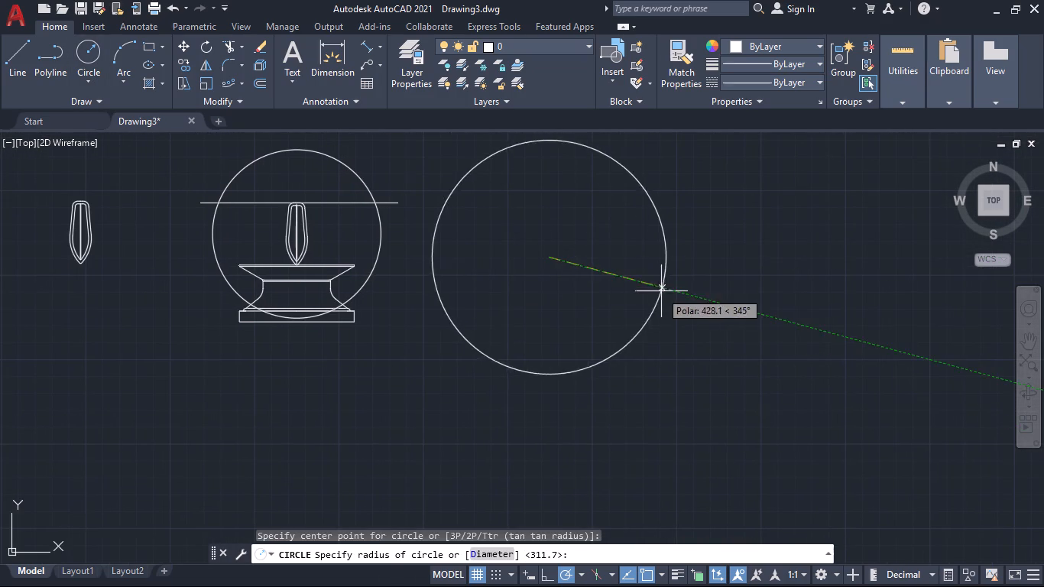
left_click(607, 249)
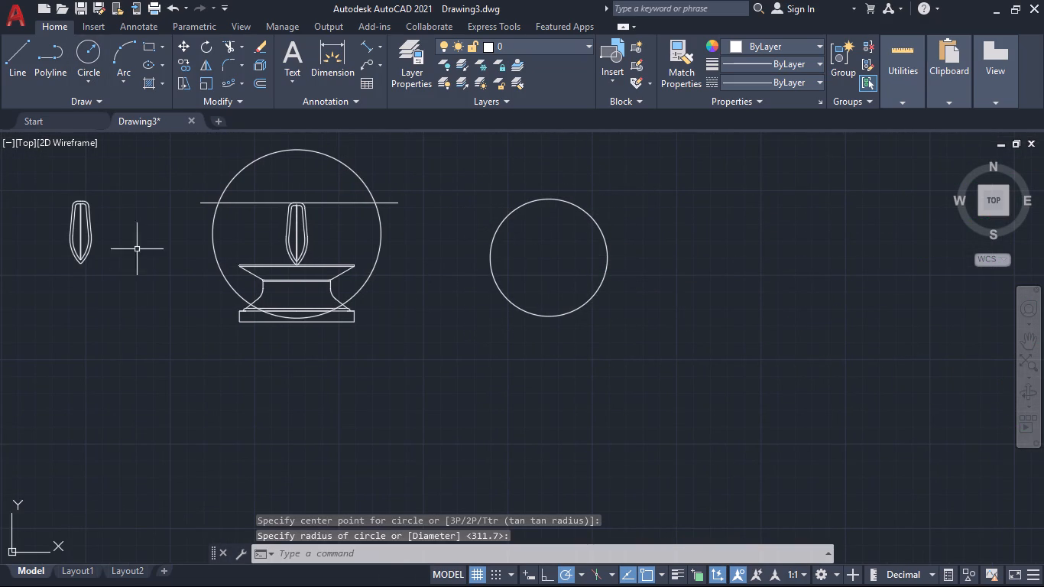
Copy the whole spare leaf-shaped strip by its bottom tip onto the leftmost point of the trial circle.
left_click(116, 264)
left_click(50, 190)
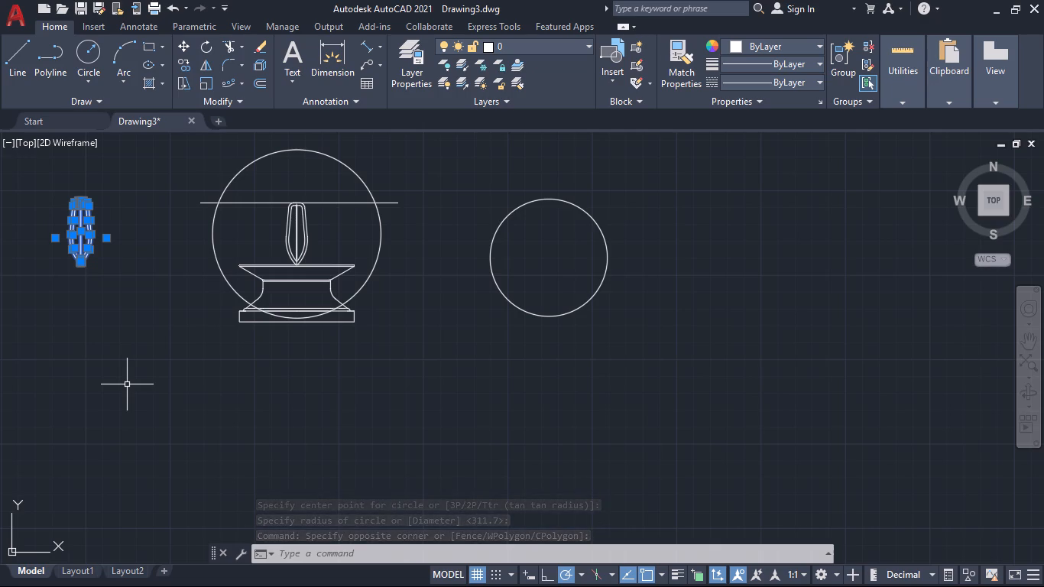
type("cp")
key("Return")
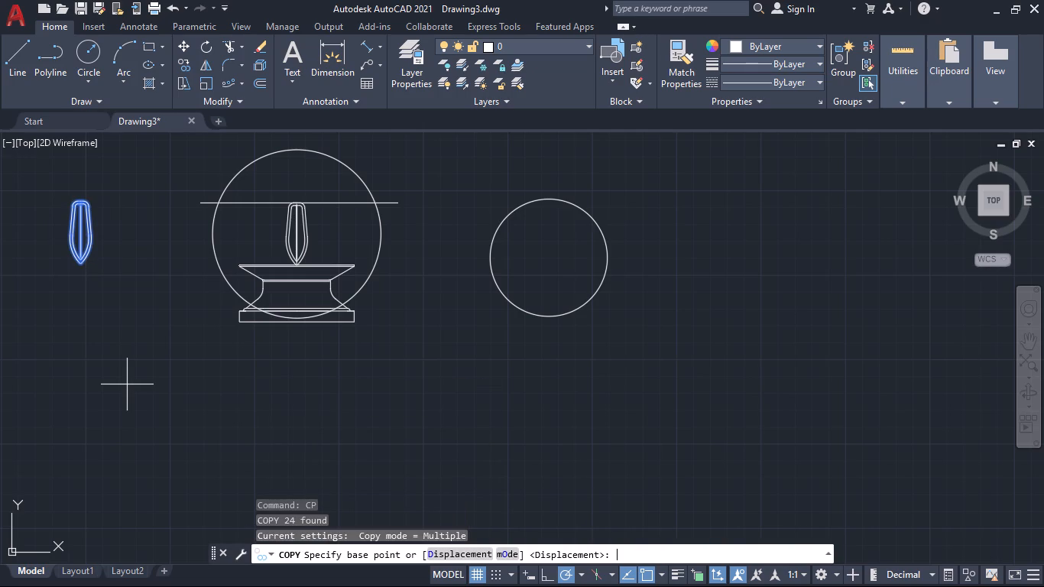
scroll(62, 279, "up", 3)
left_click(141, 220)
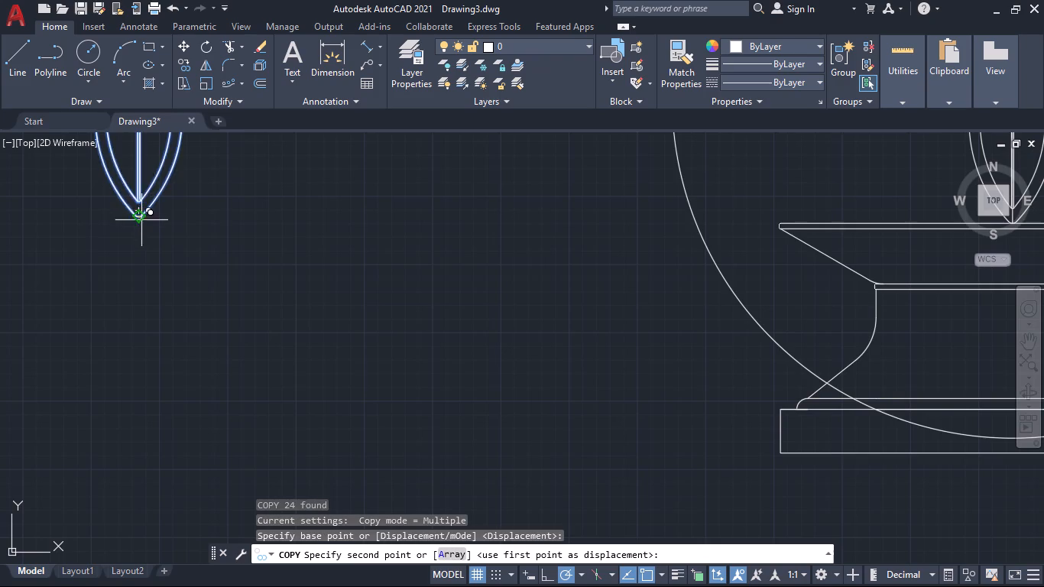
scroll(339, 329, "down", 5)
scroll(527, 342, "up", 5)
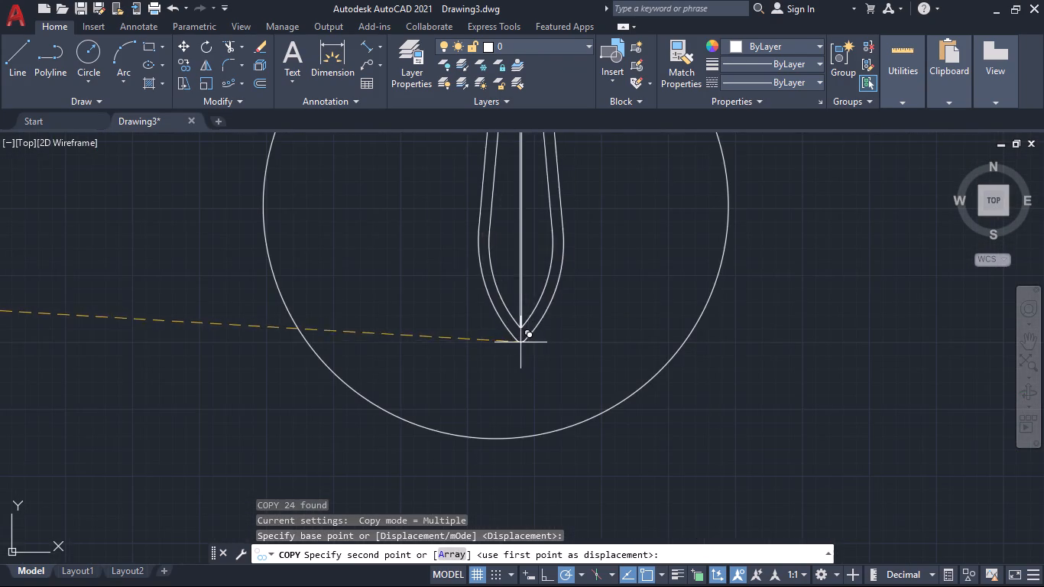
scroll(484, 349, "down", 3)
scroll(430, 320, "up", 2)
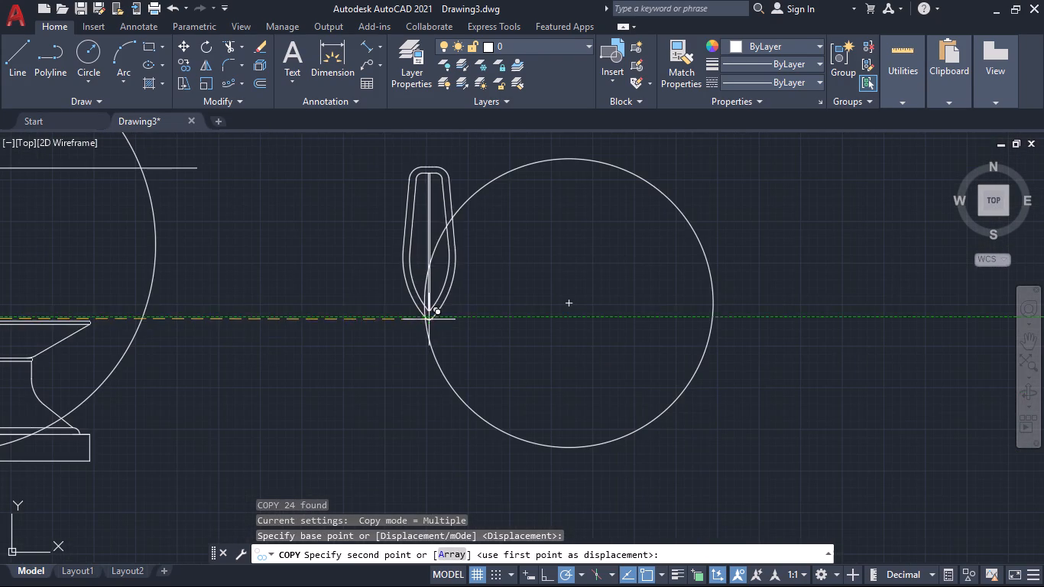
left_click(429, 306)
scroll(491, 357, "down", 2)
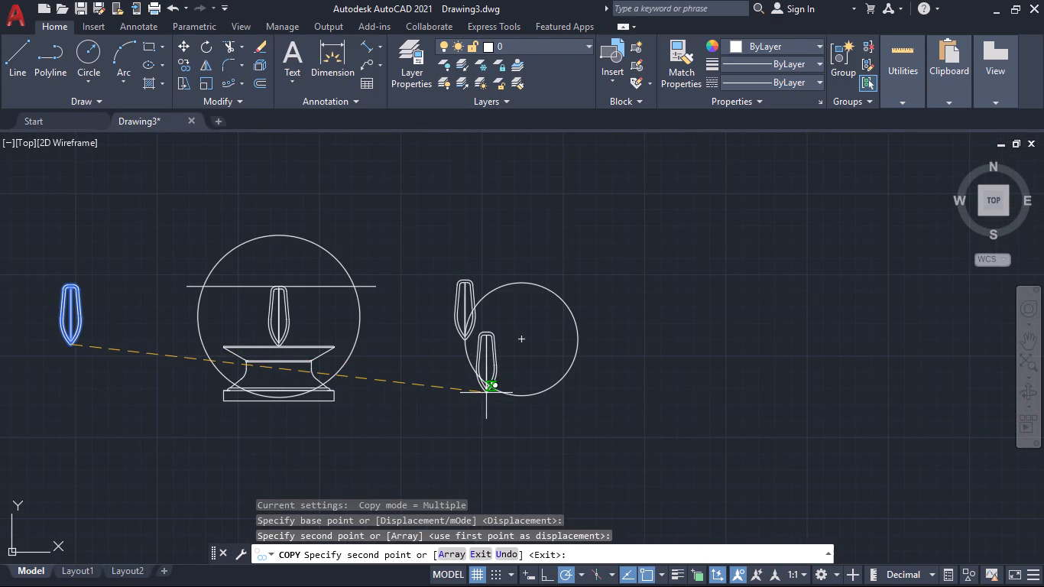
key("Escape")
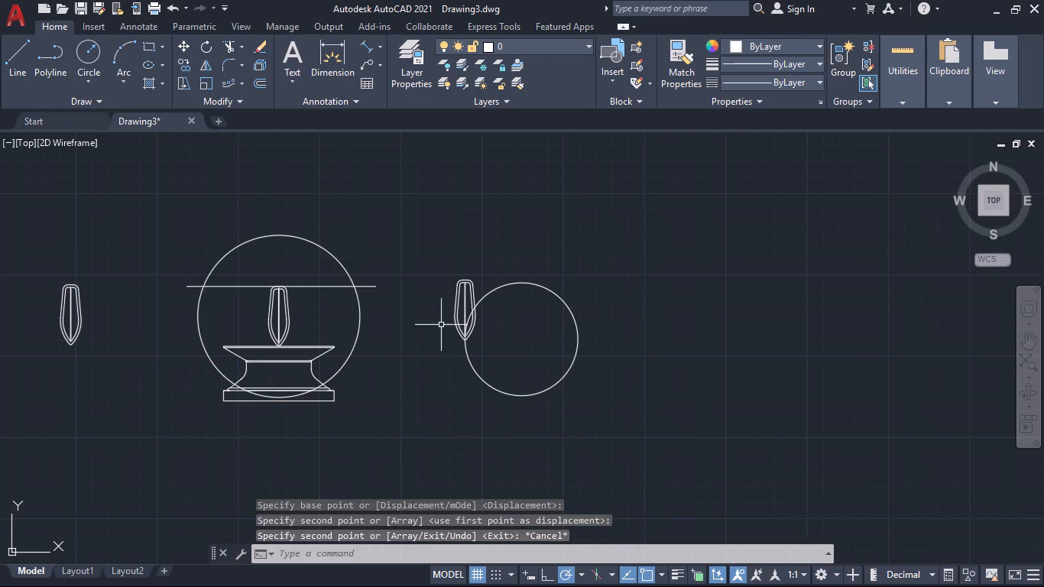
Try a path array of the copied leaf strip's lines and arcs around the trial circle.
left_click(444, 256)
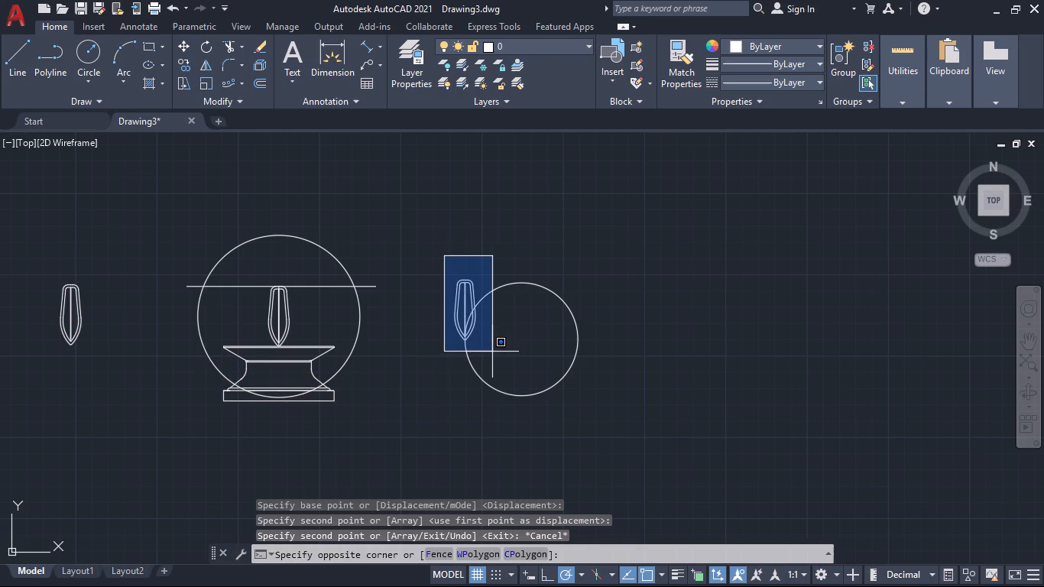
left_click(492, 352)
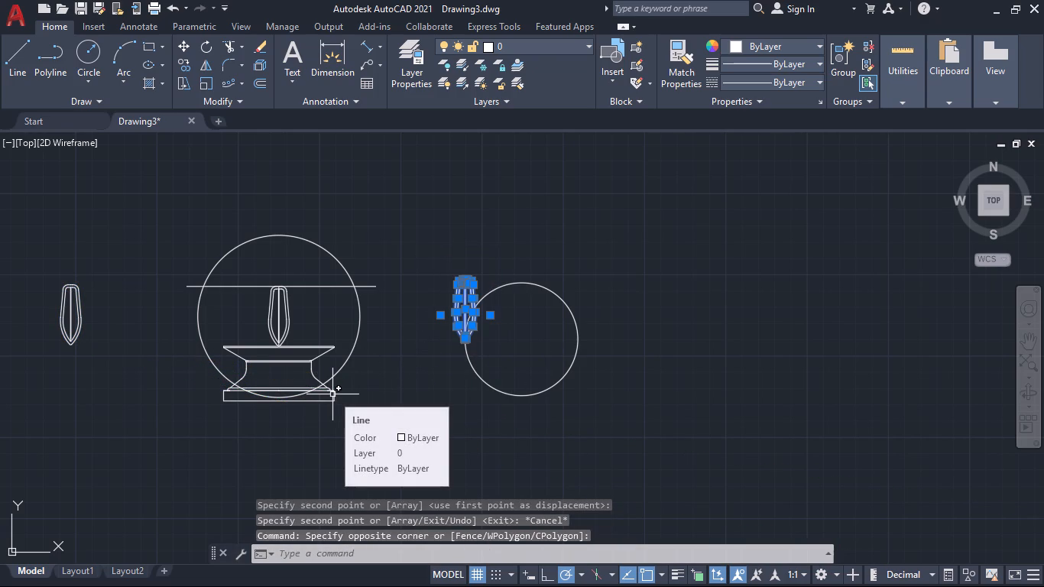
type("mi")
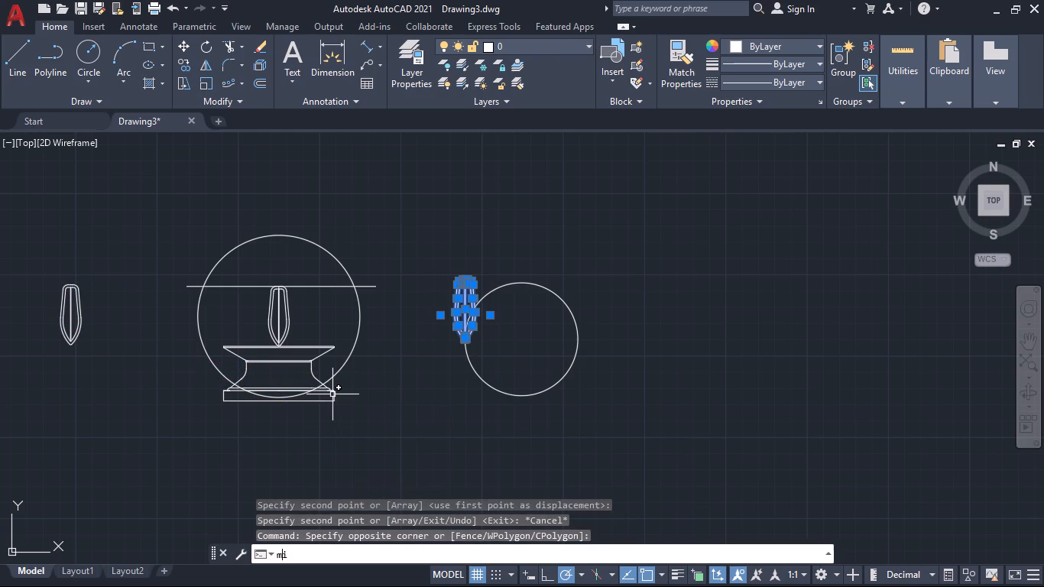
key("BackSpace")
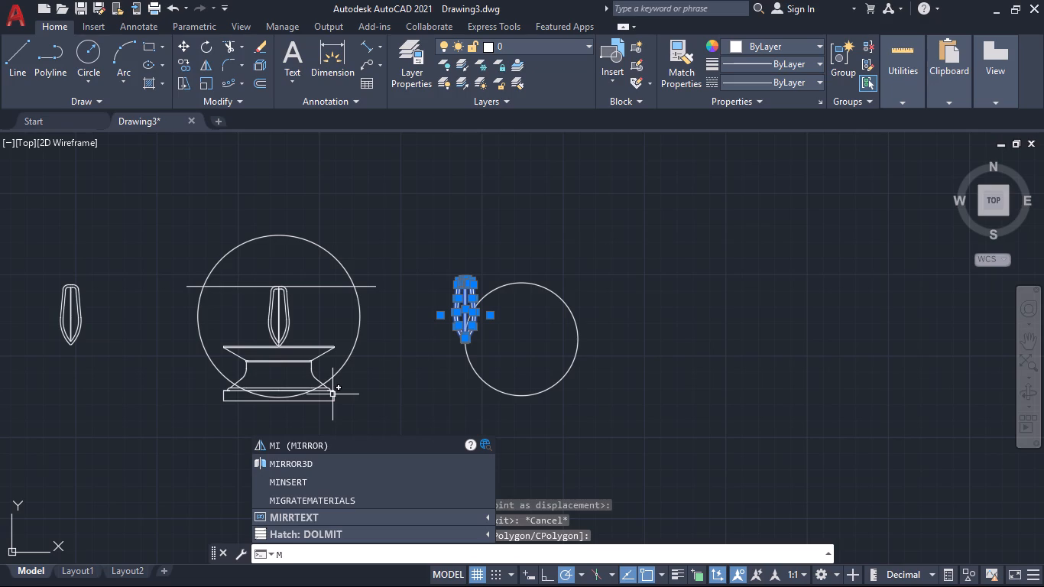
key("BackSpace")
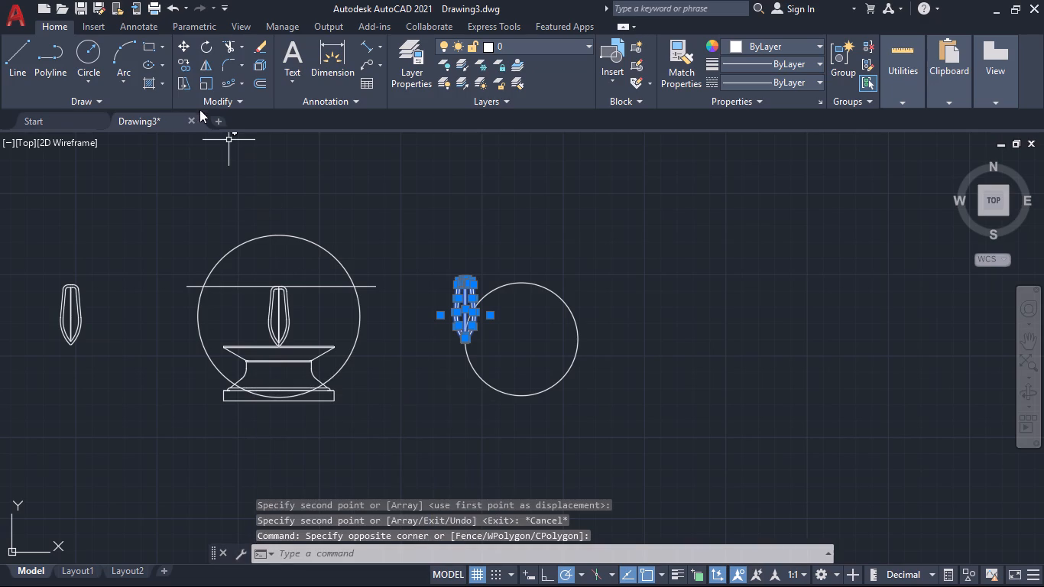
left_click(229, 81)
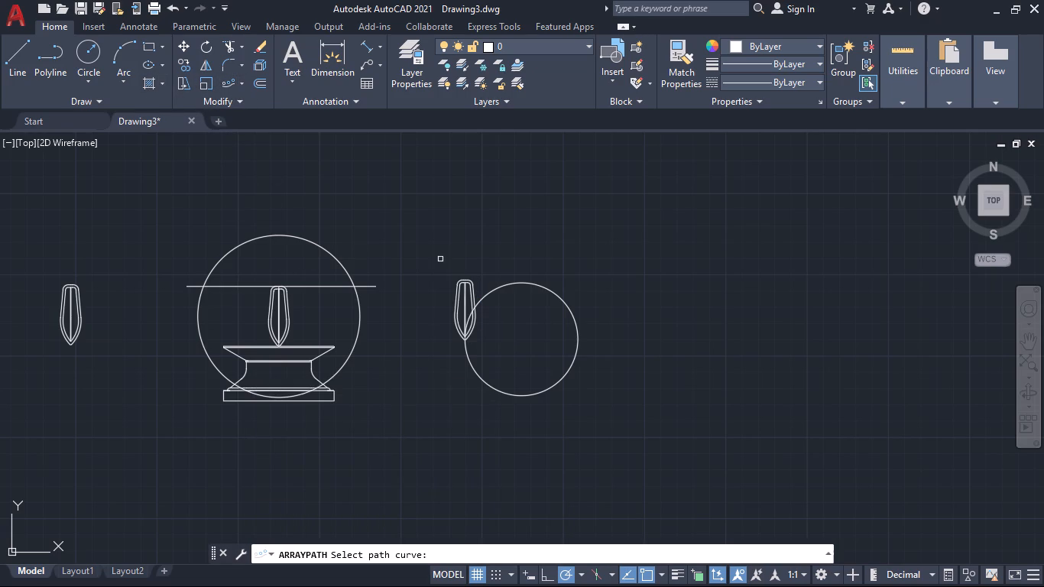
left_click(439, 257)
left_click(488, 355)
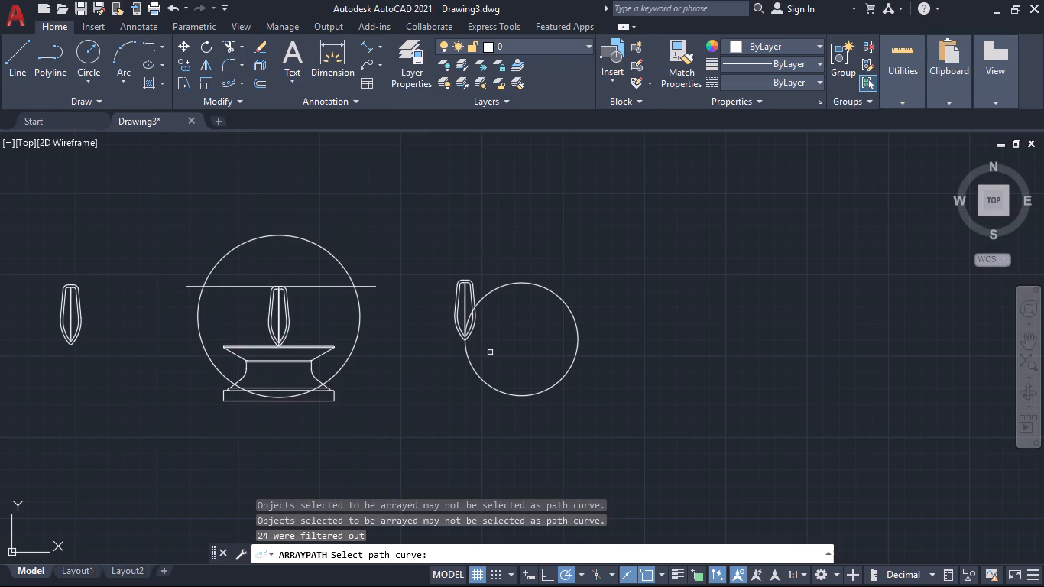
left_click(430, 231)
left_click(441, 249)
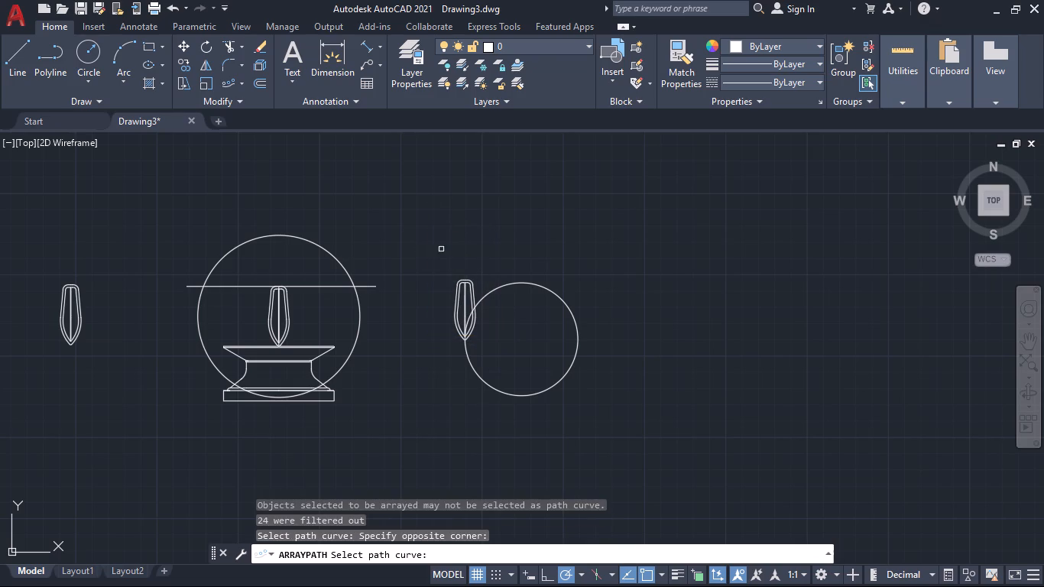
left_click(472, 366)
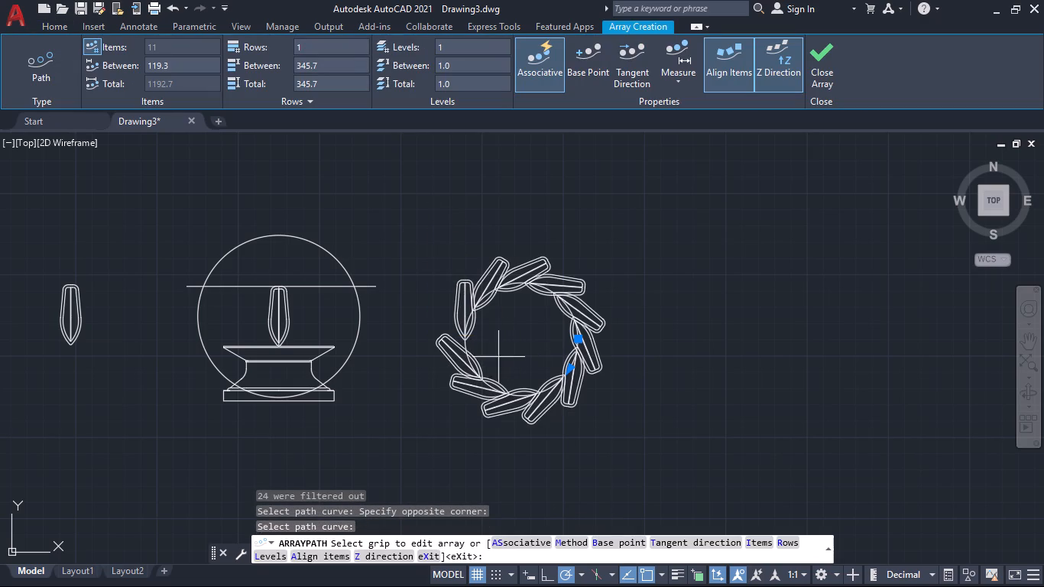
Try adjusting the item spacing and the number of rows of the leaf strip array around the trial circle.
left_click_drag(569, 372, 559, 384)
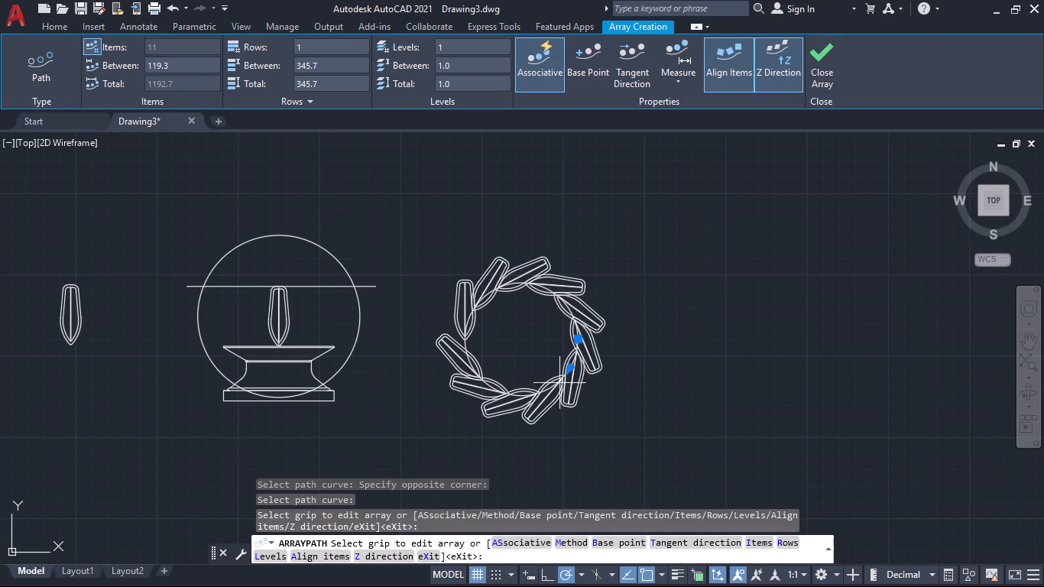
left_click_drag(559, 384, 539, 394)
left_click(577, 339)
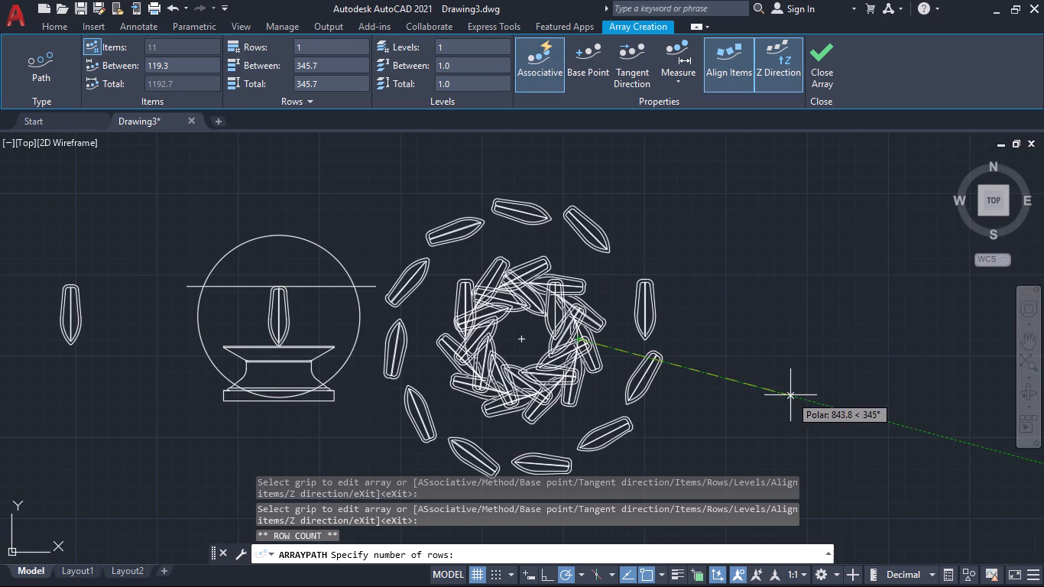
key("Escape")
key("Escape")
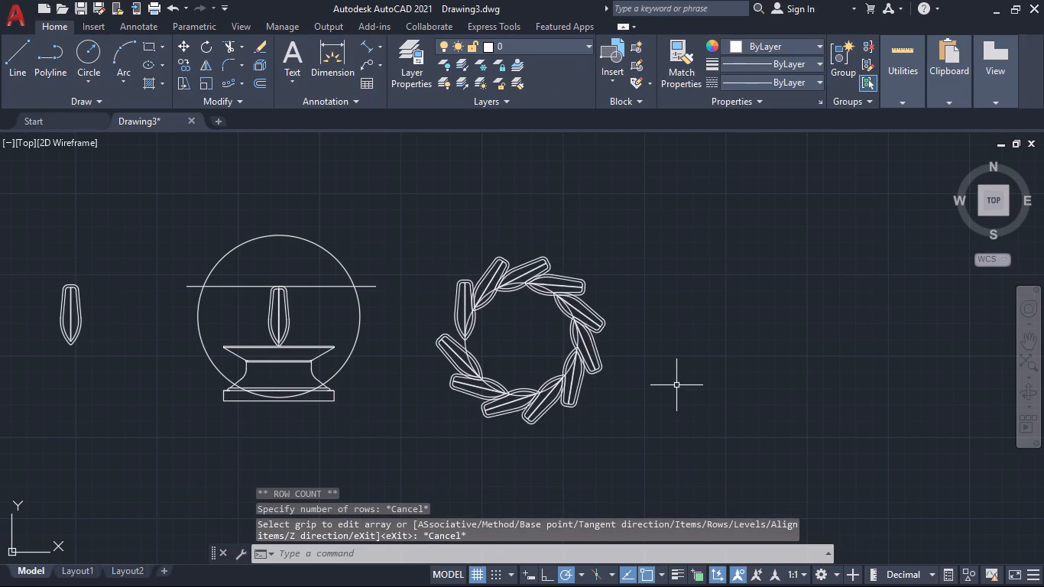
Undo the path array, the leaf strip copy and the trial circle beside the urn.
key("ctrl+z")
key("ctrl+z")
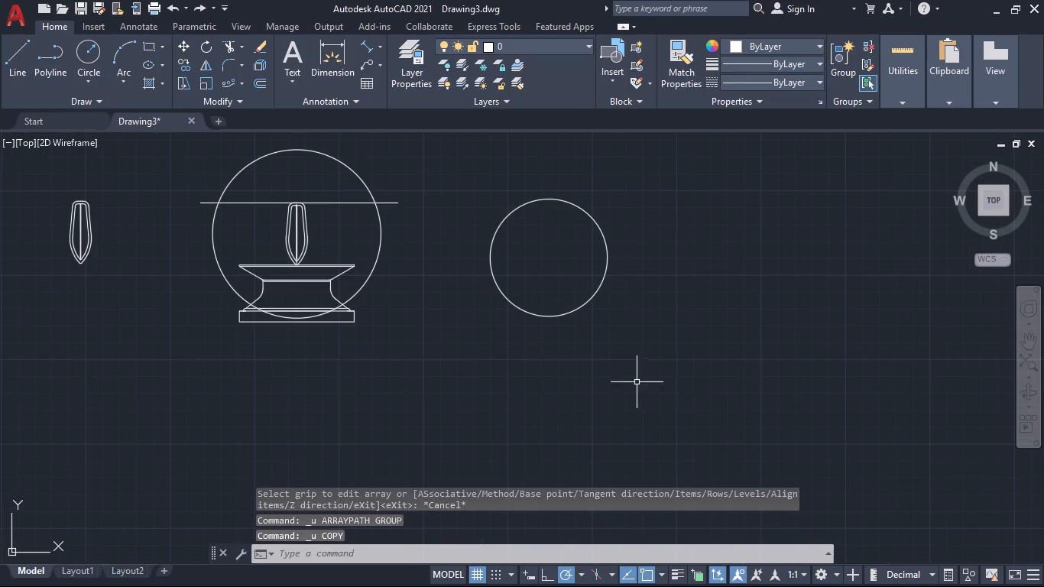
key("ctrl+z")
Fillet the left side of the bowl circle with the pedestal's top edge line, using a 2 mm radius.
scroll(557, 358, "down", 4)
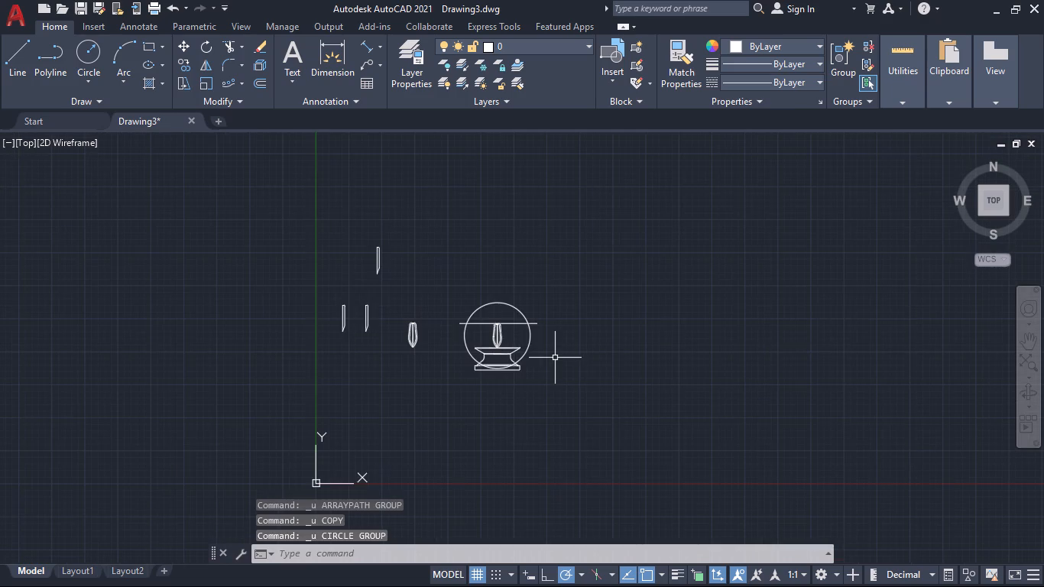
scroll(495, 333, "up", 3)
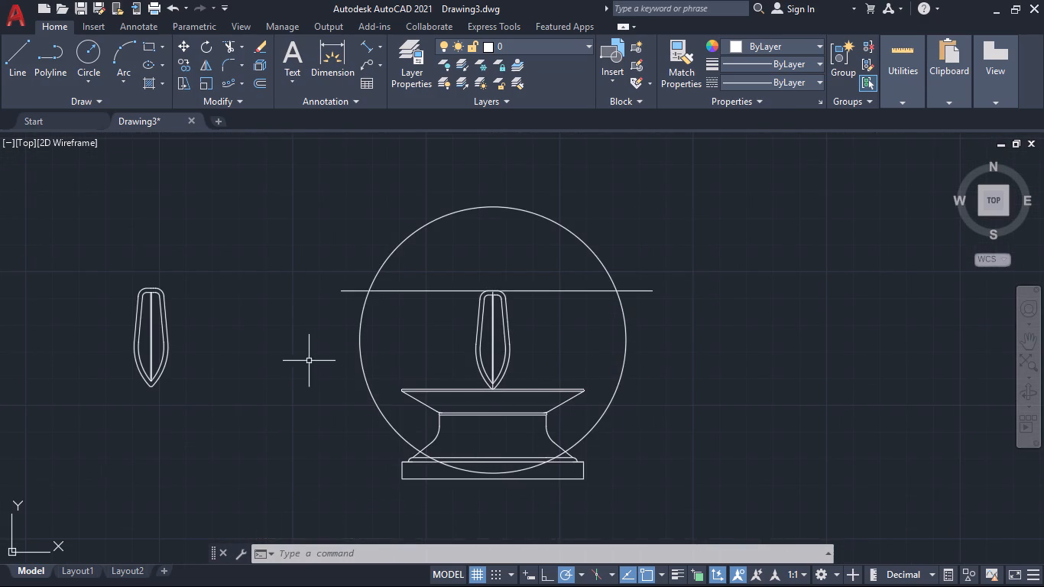
scroll(367, 396, "up", 1)
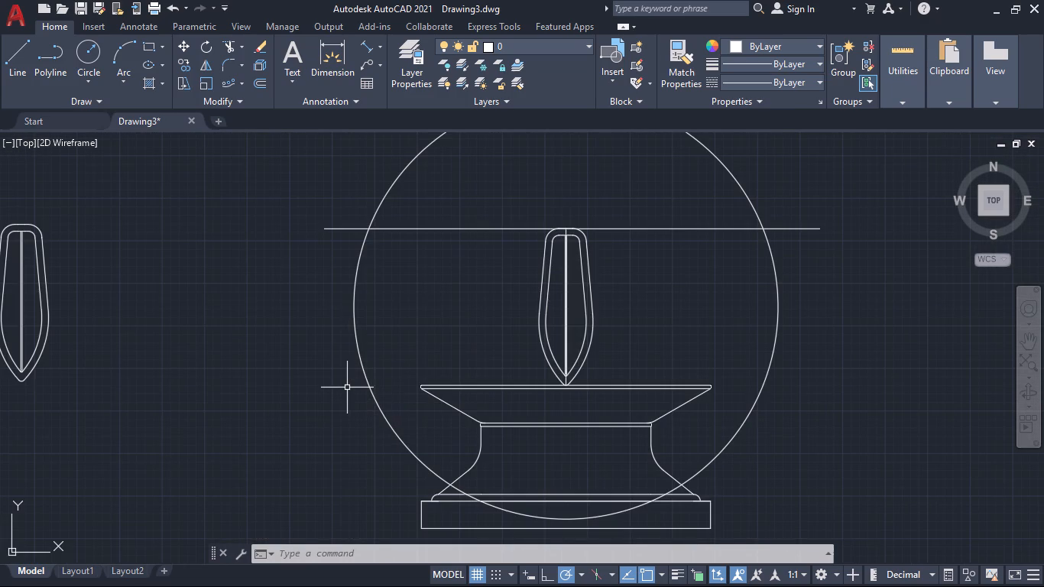
key("f")
key("Return")
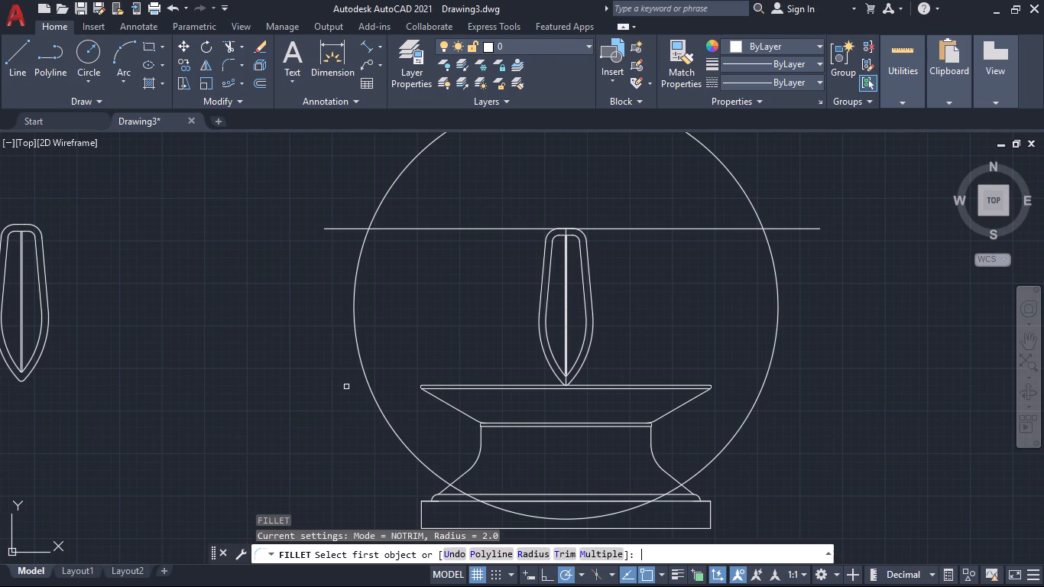
key("r")
key("Return")
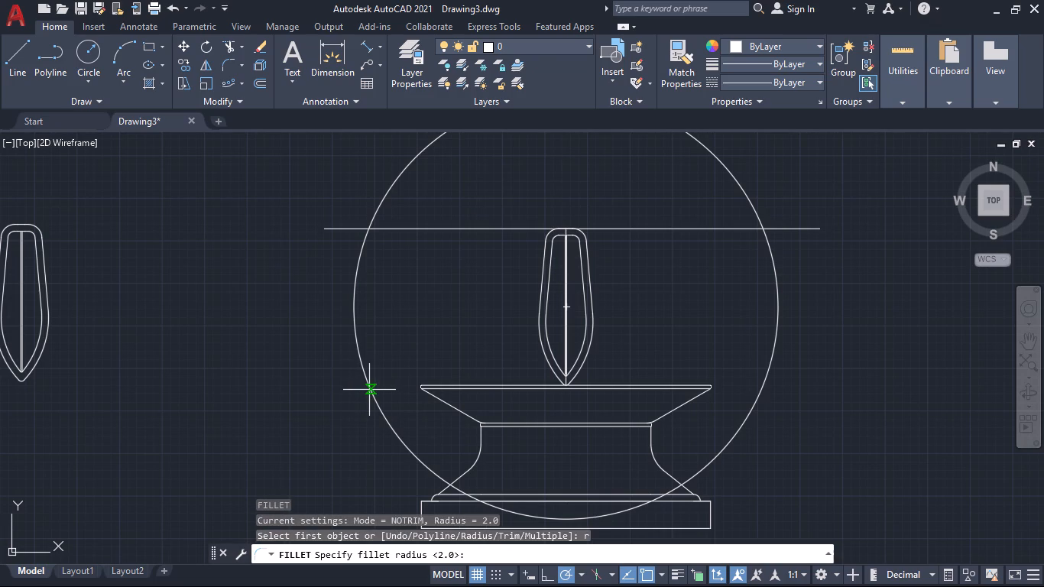
key("Return")
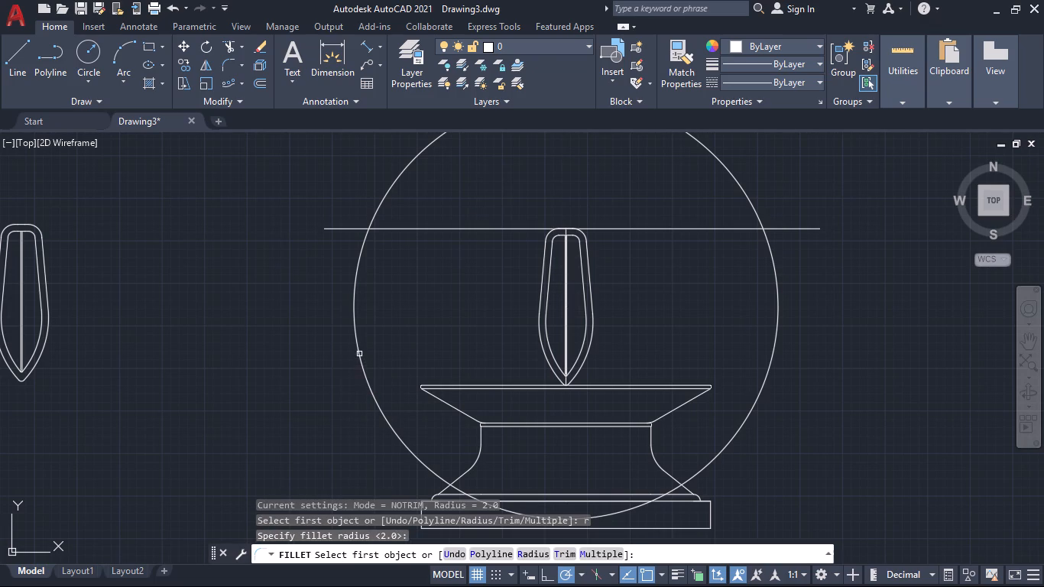
left_click(359, 353)
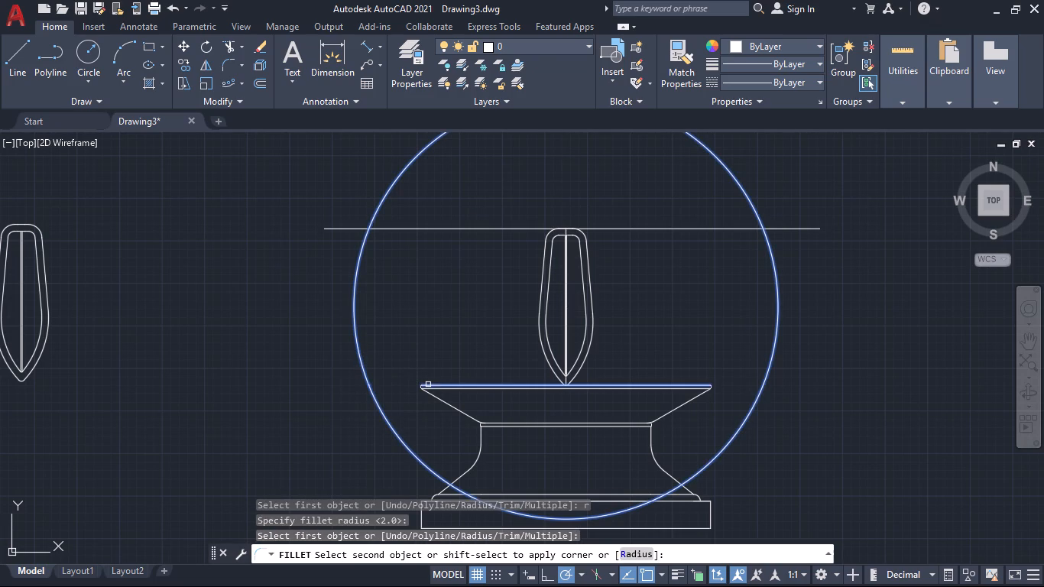
left_click(429, 385)
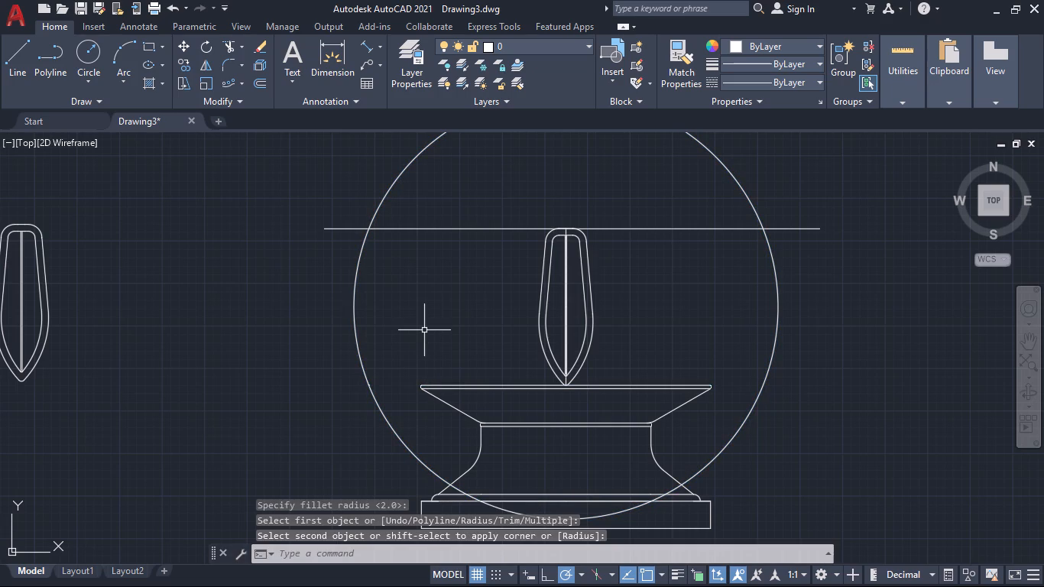
Fillet the left side of the bowl circle with the pedestal's top edge line, using a 50 mm radius.
key("f")
key("Return")
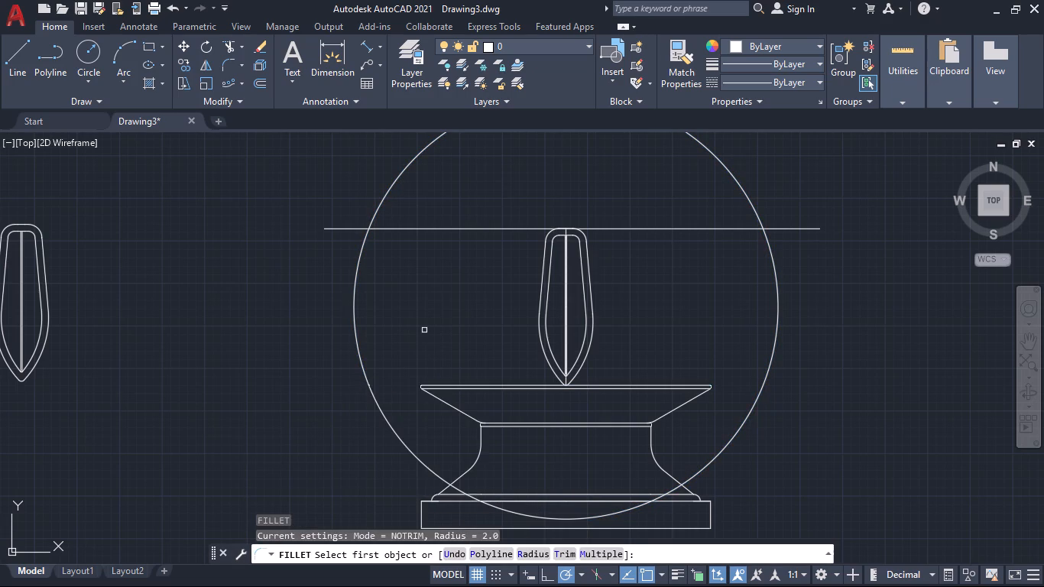
key("r")
key("Return")
type("50")
key("Return")
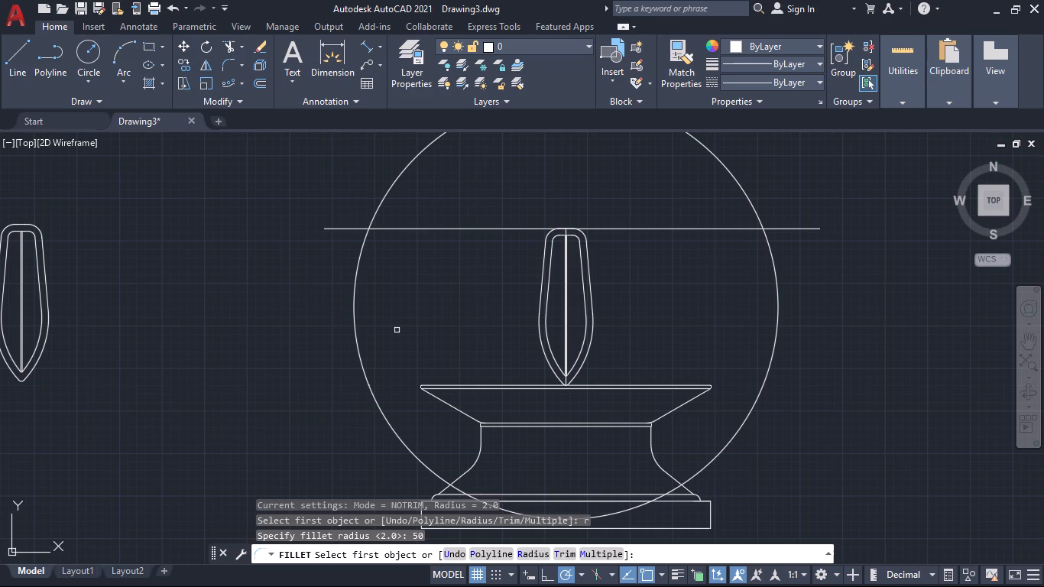
left_click(360, 356)
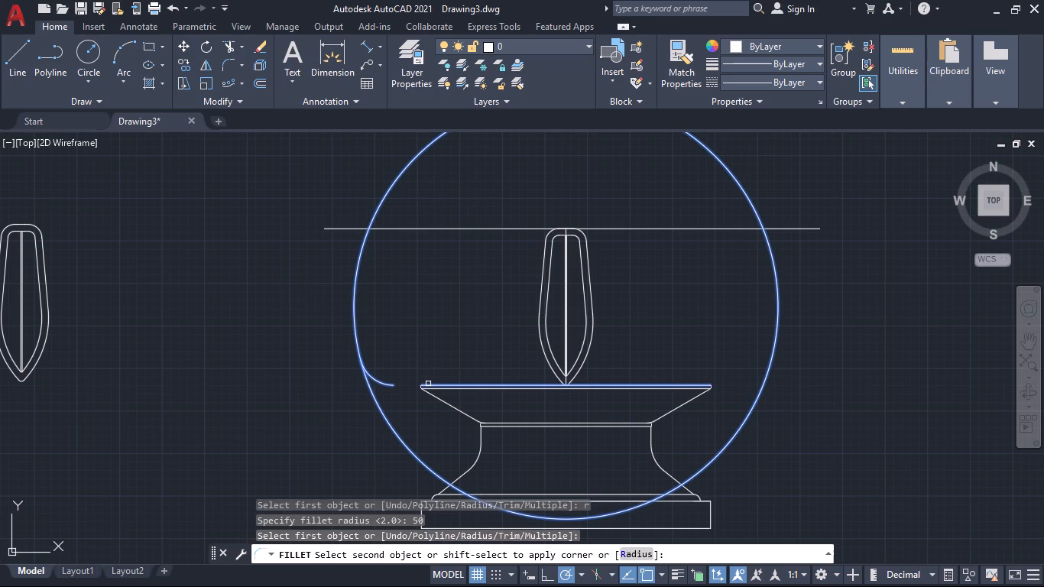
left_click(428, 384)
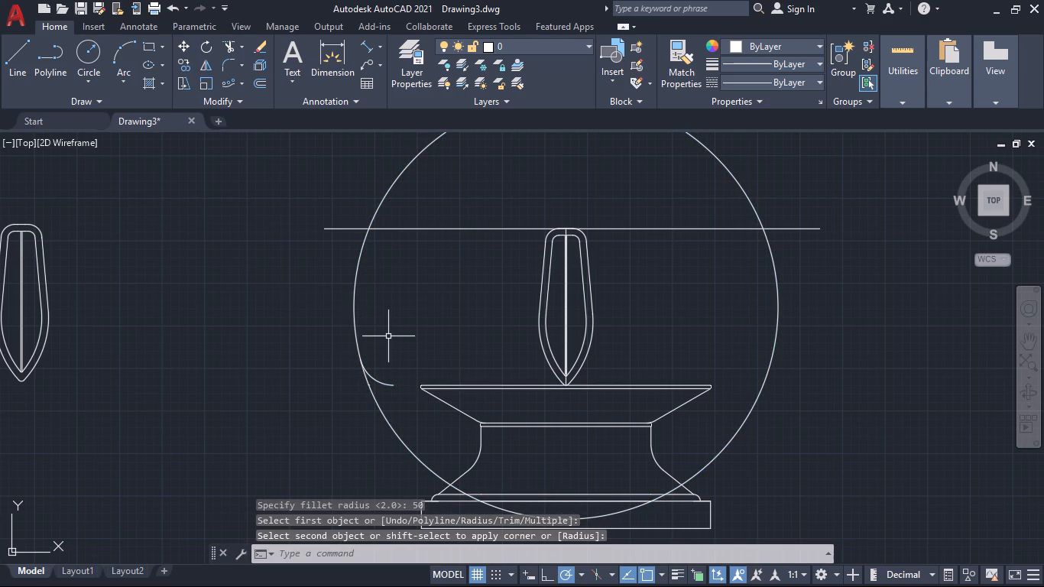
Extend the pedestal's top edge line to meet the lower end of the 50 mm fillet arc.
scroll(382, 401, "up", 2)
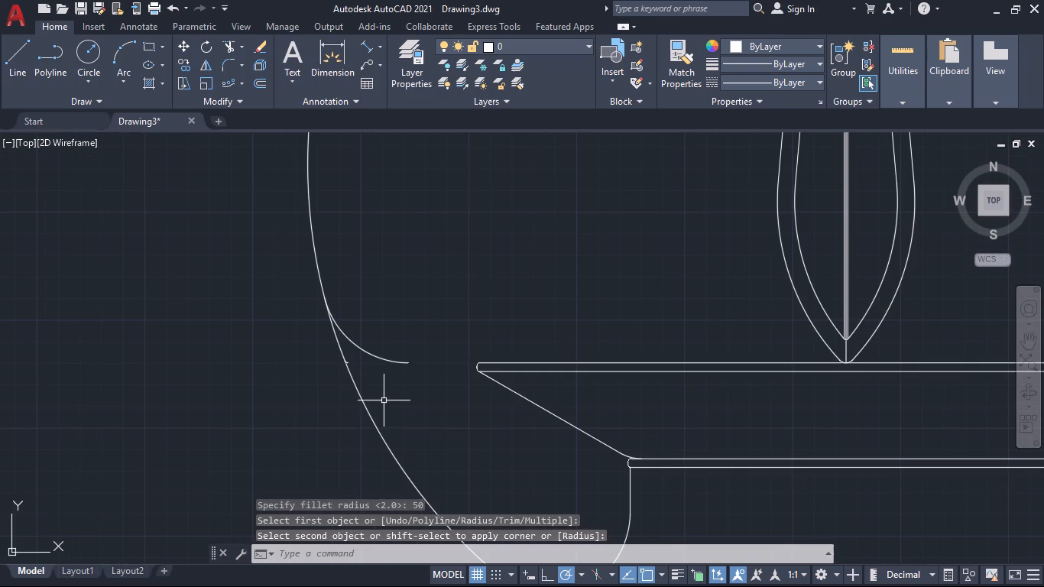
type("tr")
key("Return")
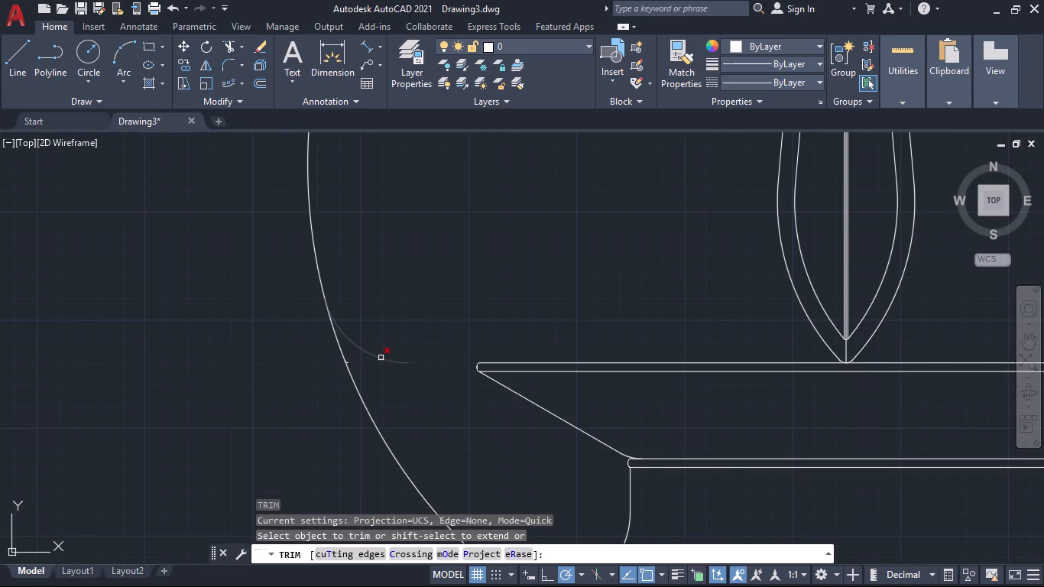
left_click(499, 361, "shift")
Trim away the bowl circle's lower left portion beyond the fillet arc, including the short leftover piece outside the corner.
scroll(406, 375, "up", 2)
scroll(406, 375, "down", 3)
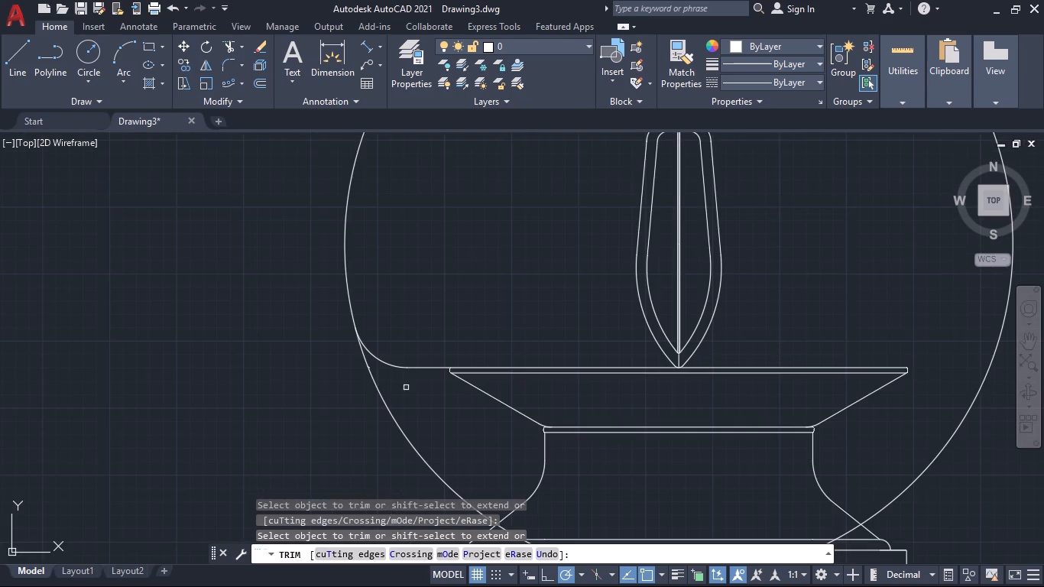
scroll(410, 415, "down", 2)
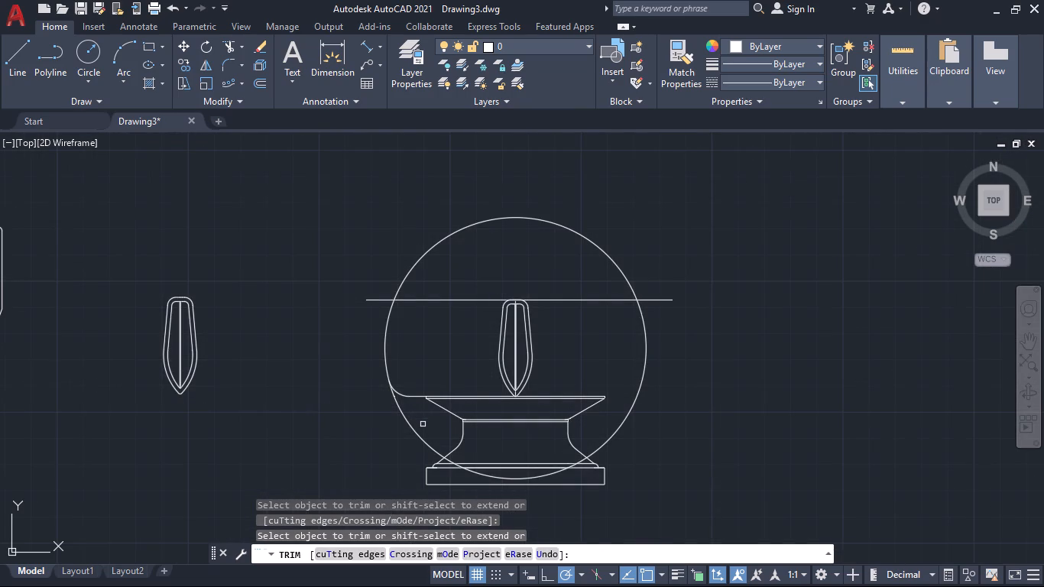
left_click(423, 424)
left_click(390, 420)
scroll(394, 393, "up", 3)
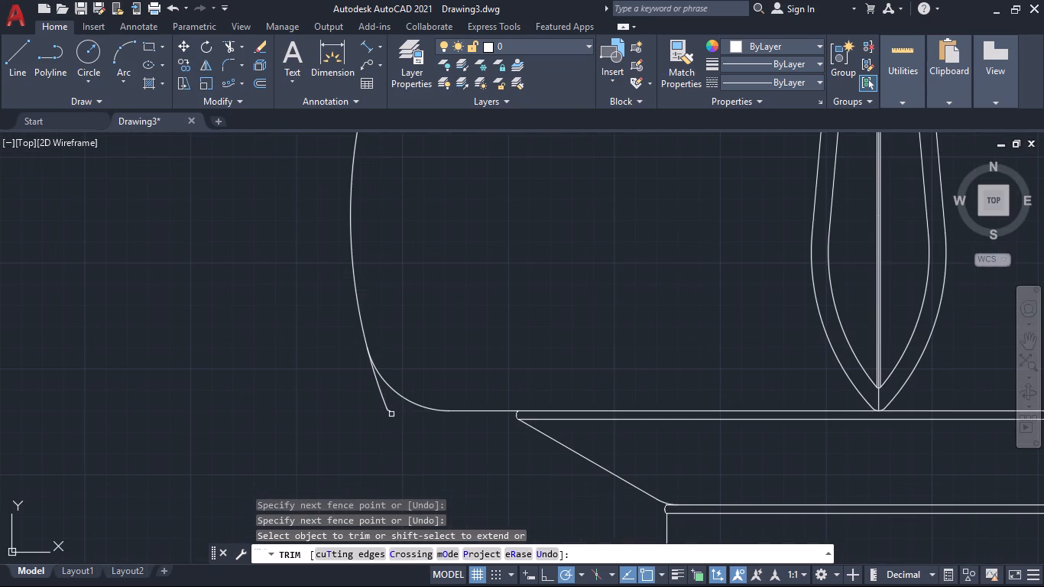
left_click(394, 419)
left_click(383, 396)
left_click(383, 396)
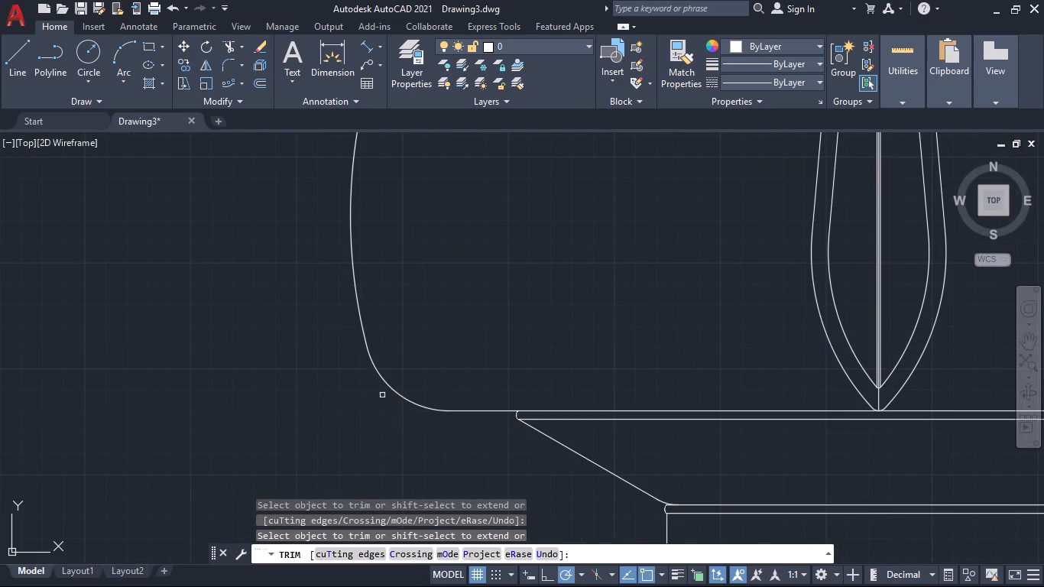
scroll(390, 409, "down", 2)
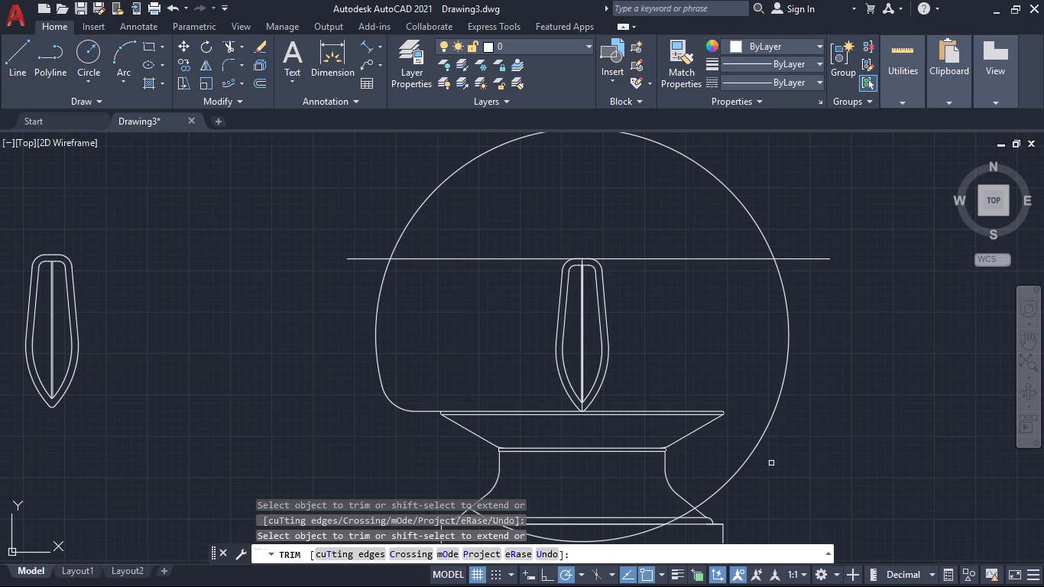
key("Escape")
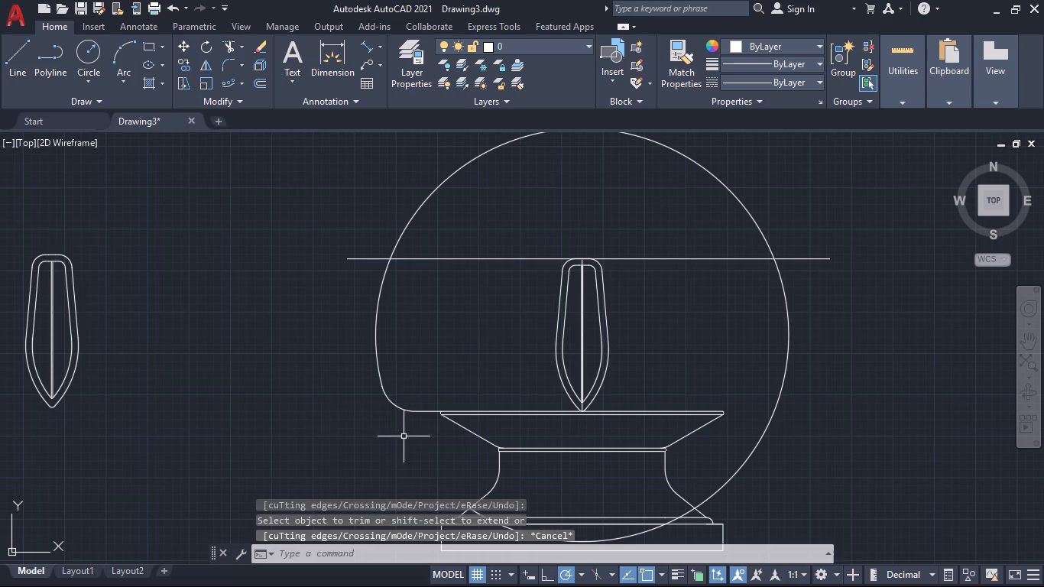
Mirror the left fillet arc and the extended top edge line about the urn's vertical centreline, keeping the originals.
left_click(415, 415)
left_click(391, 394)
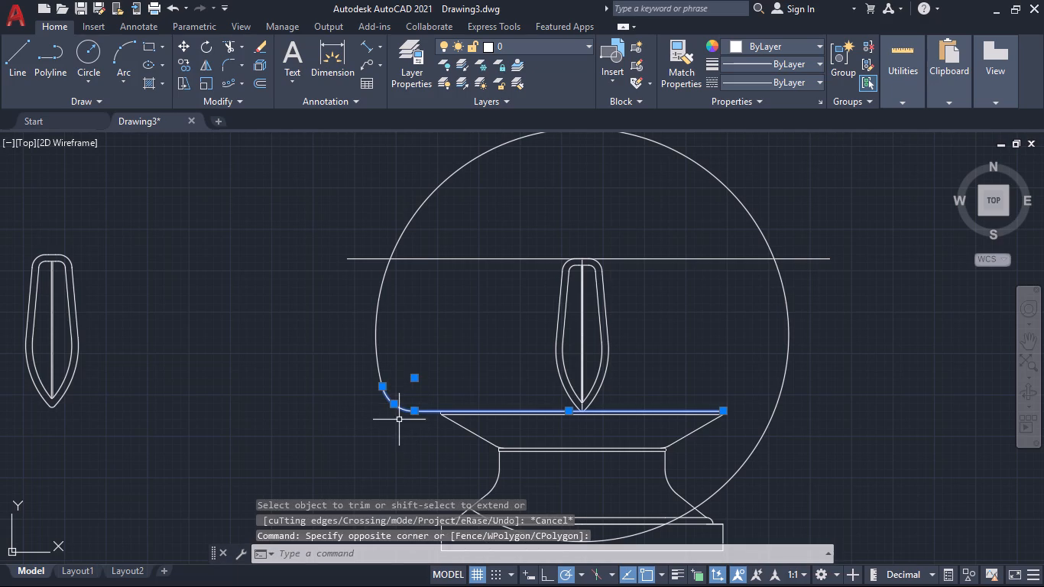
scroll(399, 420, "up", 1)
scroll(399, 420, "down", 1)
key("Escape")
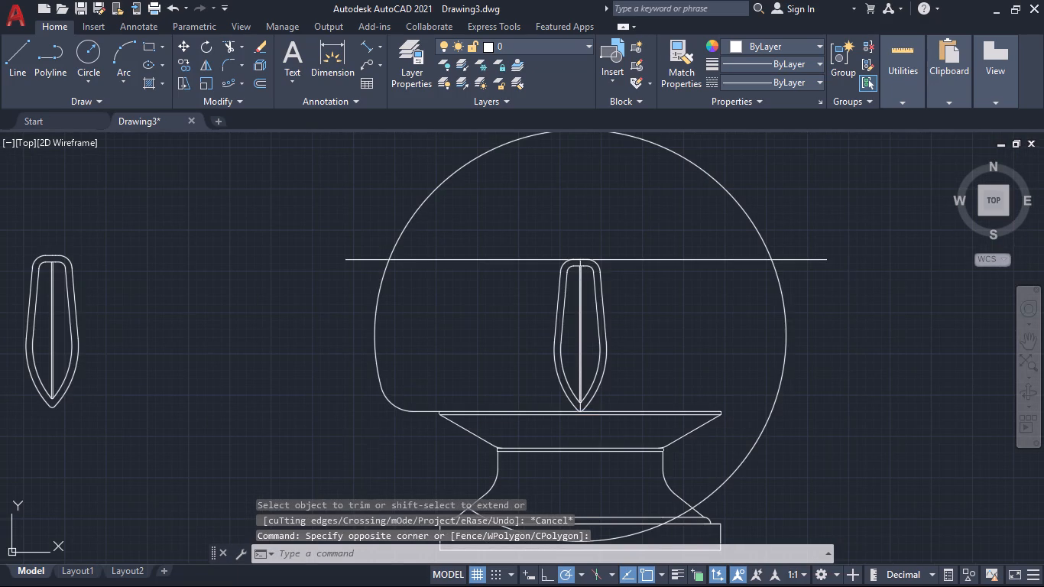
left_click(394, 409)
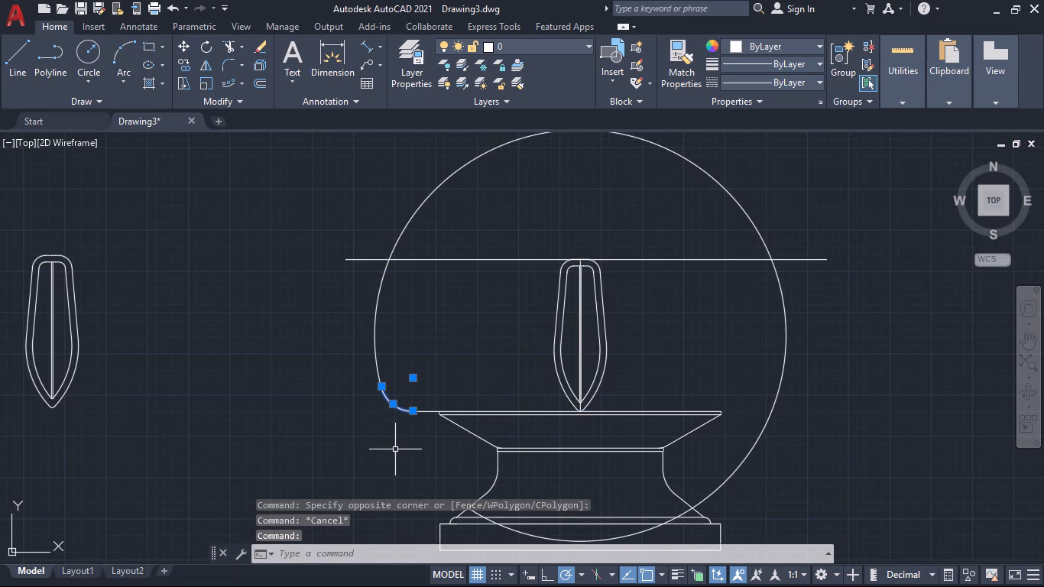
scroll(395, 449, "up", 2)
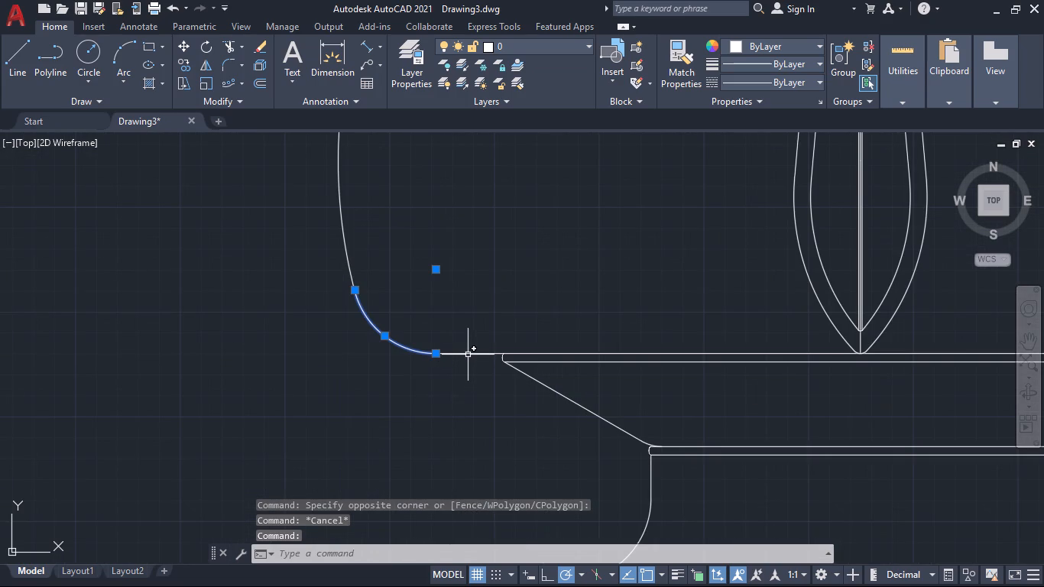
left_click(468, 355)
scroll(457, 417, "down", 2)
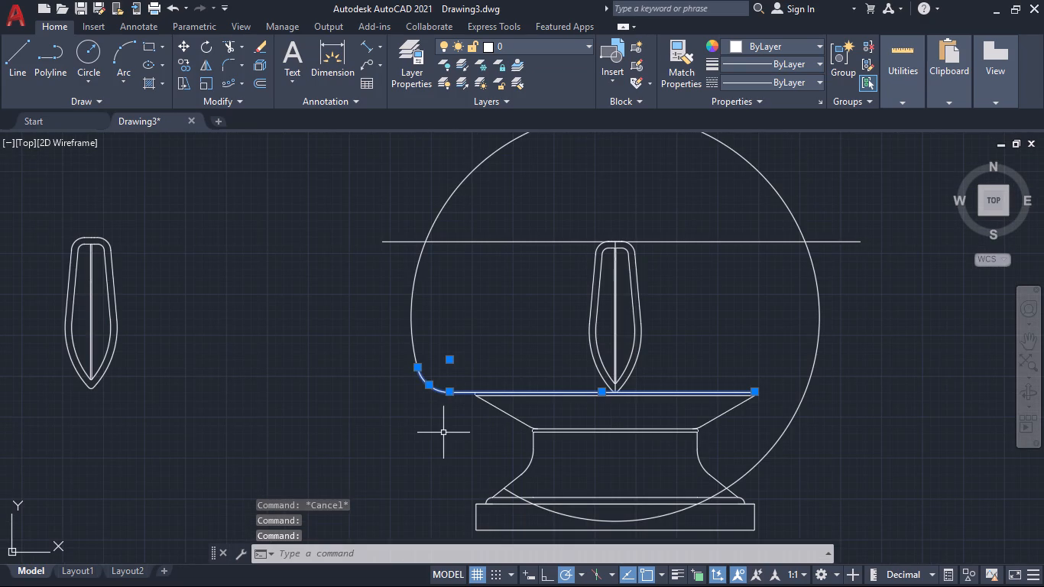
type("mi")
key("Return")
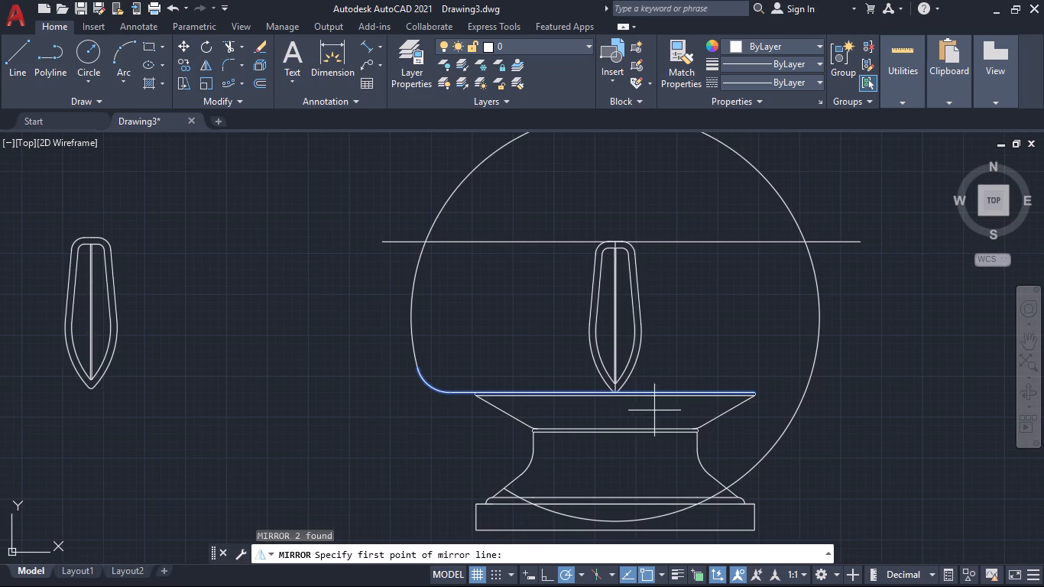
left_click(616, 429)
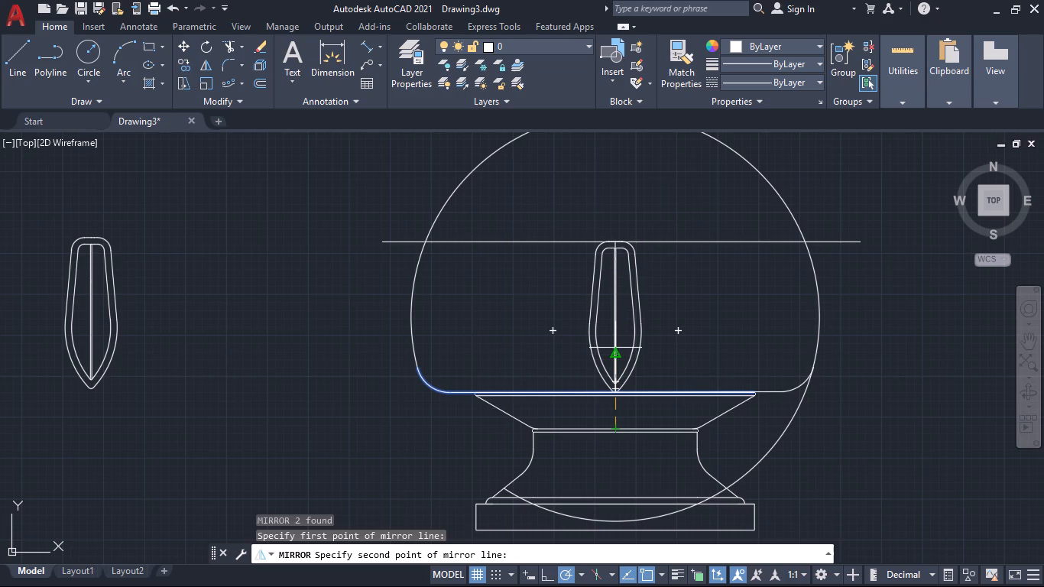
left_click(615, 348)
key("Return")
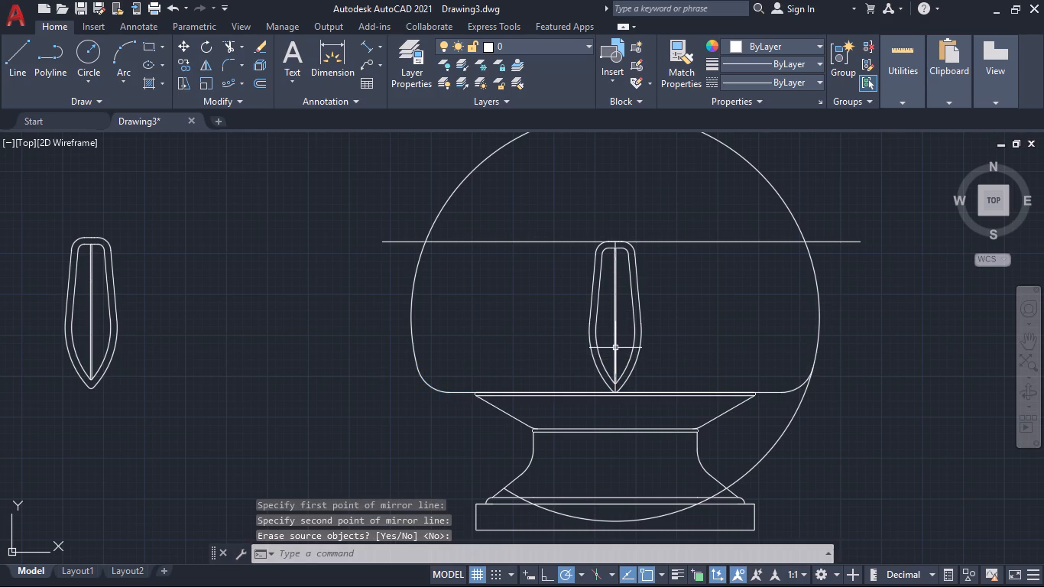
Trim the bowl circle below the mirrored right fillet and delete the leftover arc crossing the pedestal base.
type("tr")
key("Return")
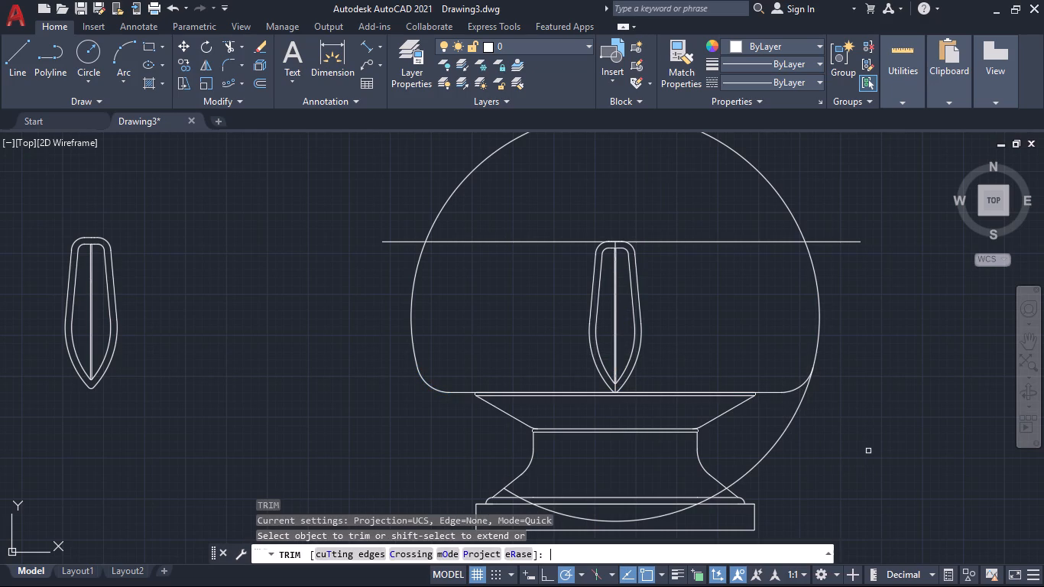
left_click(777, 420)
left_click(814, 440)
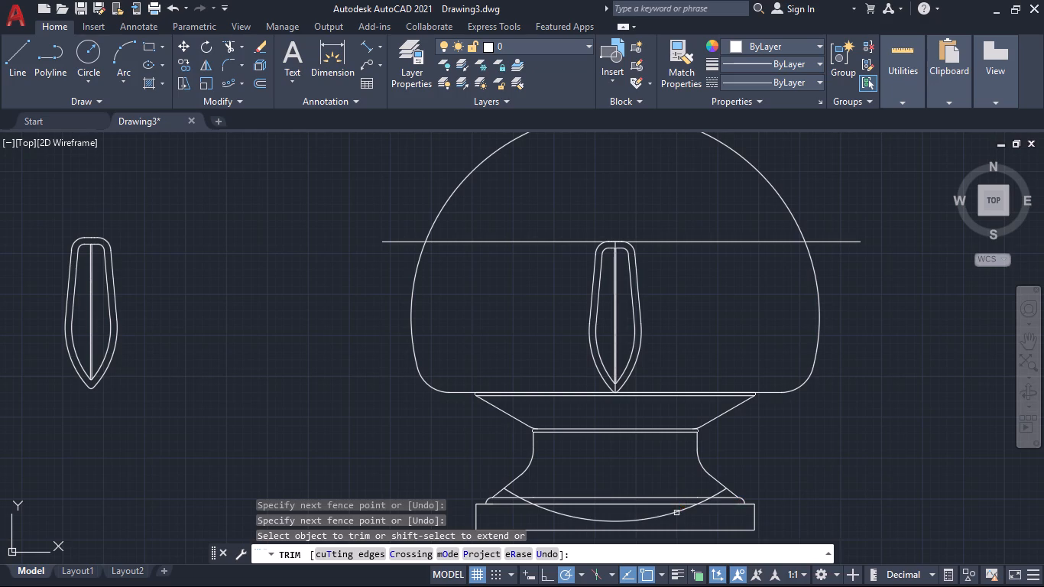
key("Escape")
left_click(676, 514)
key("Delete")
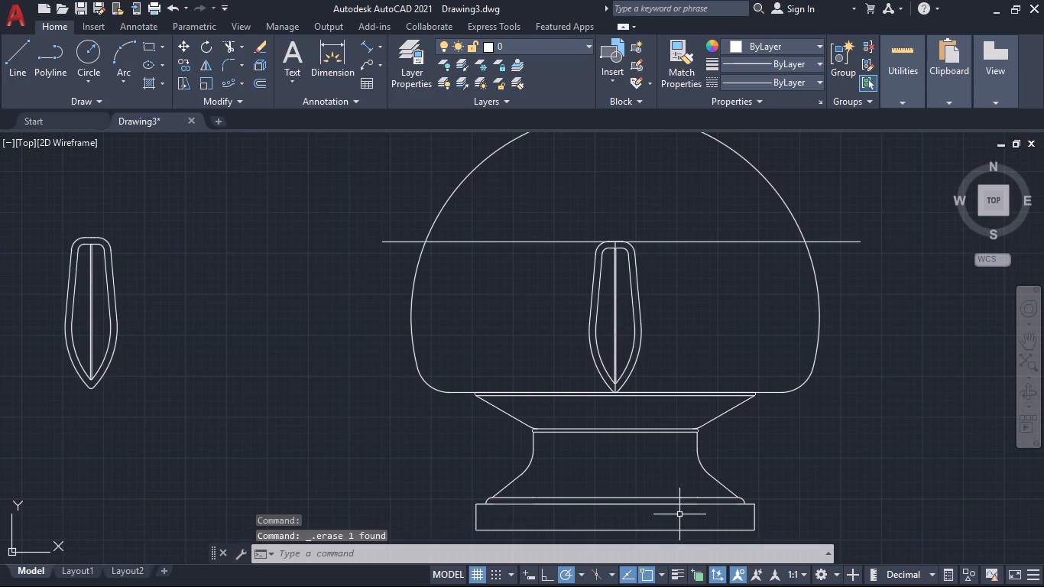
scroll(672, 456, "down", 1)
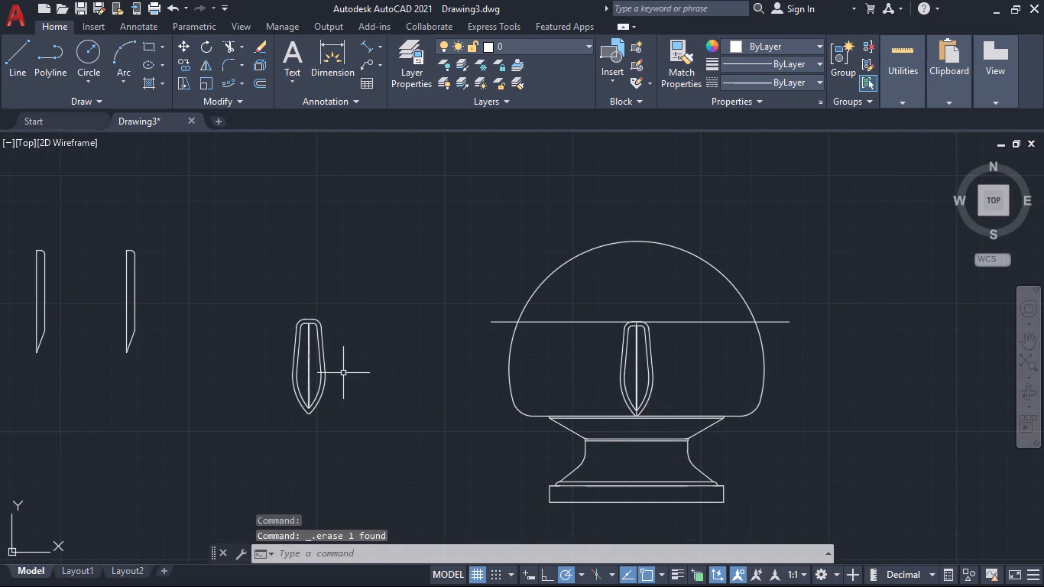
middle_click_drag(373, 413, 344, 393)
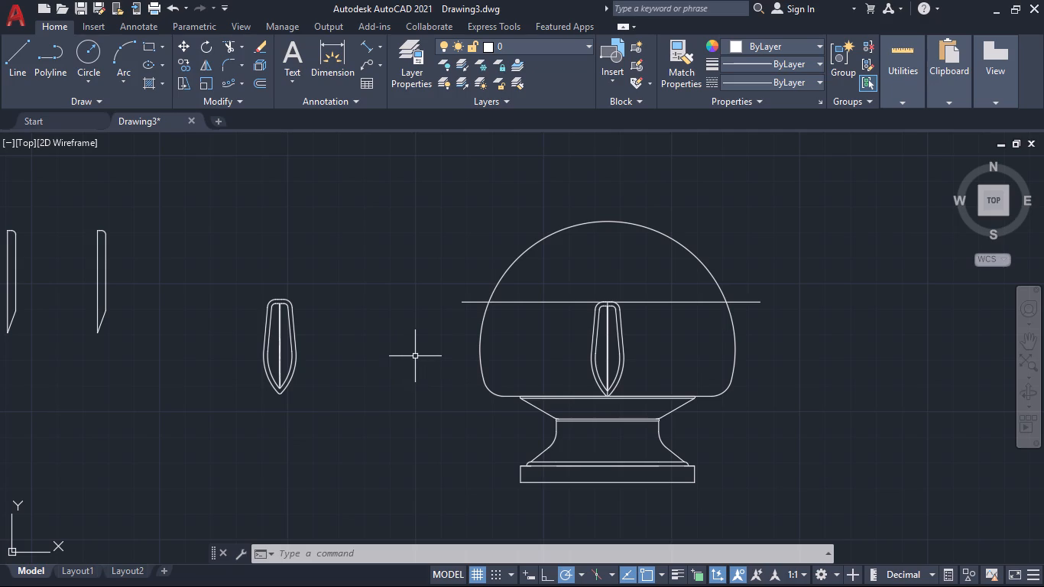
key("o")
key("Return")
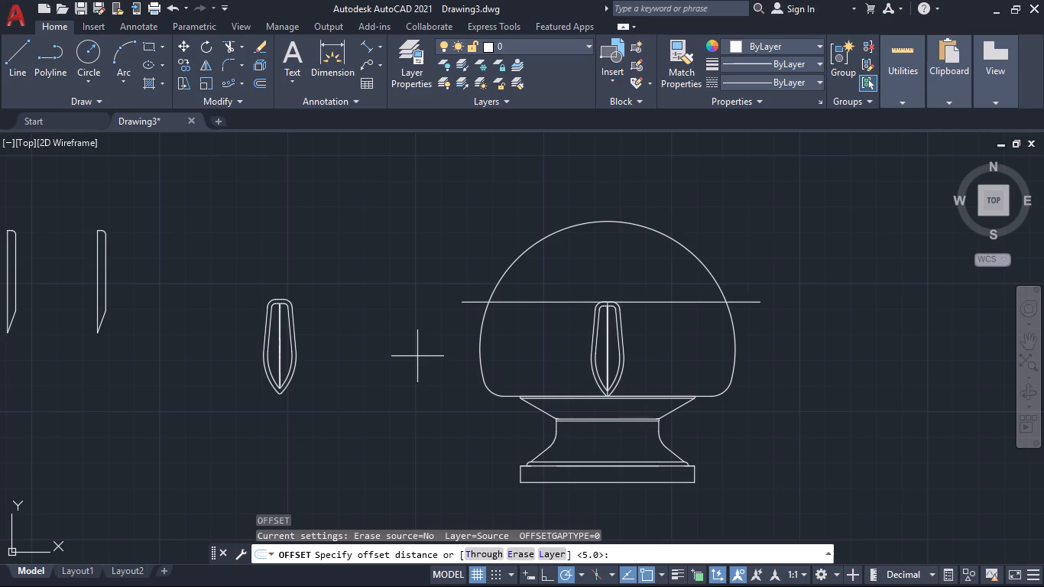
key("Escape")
Measure the width of the separate leaf strip between the lower ends of its outer top corner arcs.
scroll(290, 254, "up", 2)
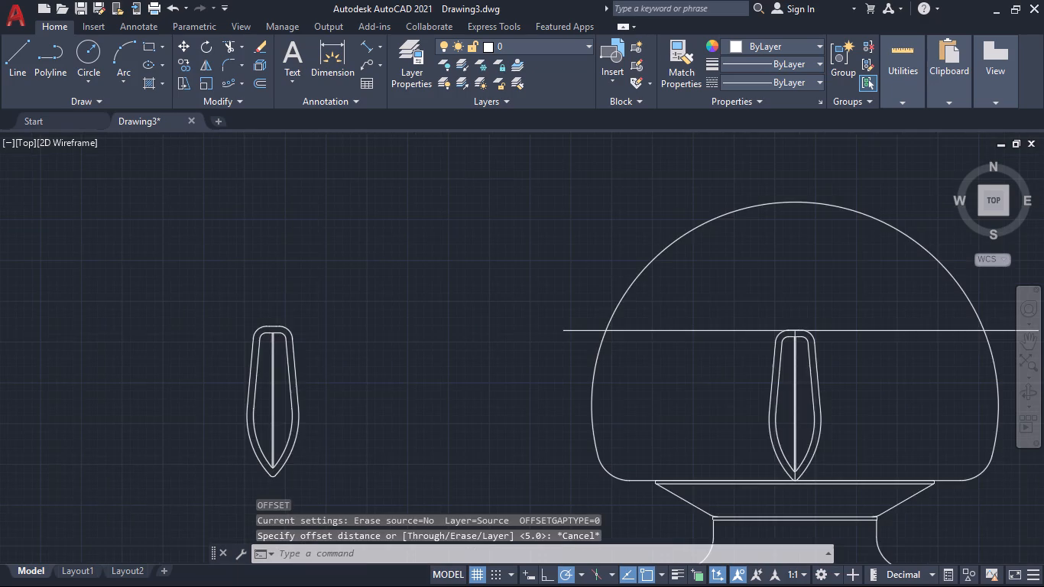
middle_click_drag(291, 245, 316, 206)
left_click(336, 58)
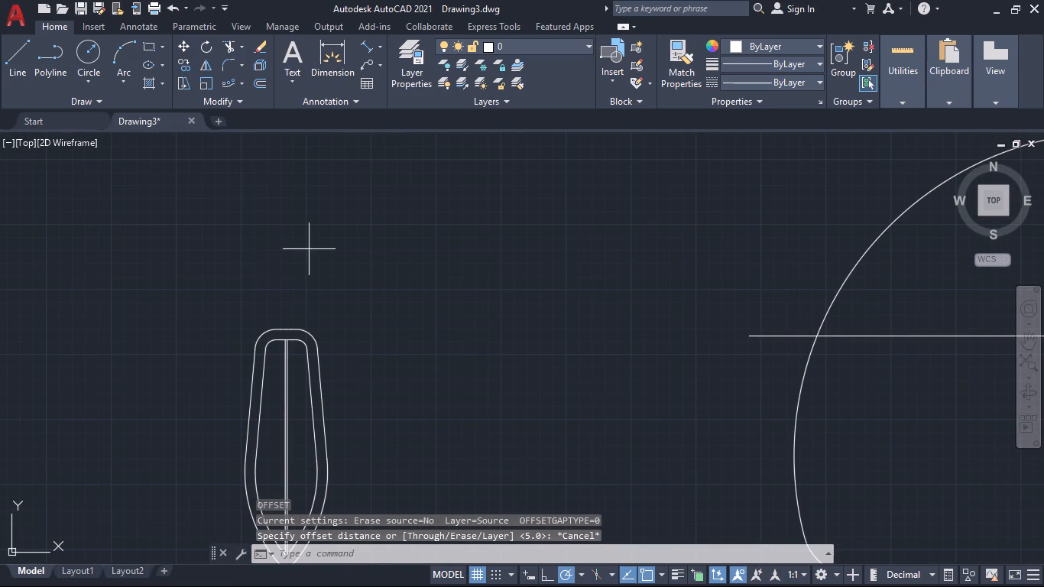
scroll(306, 290, "up", 2)
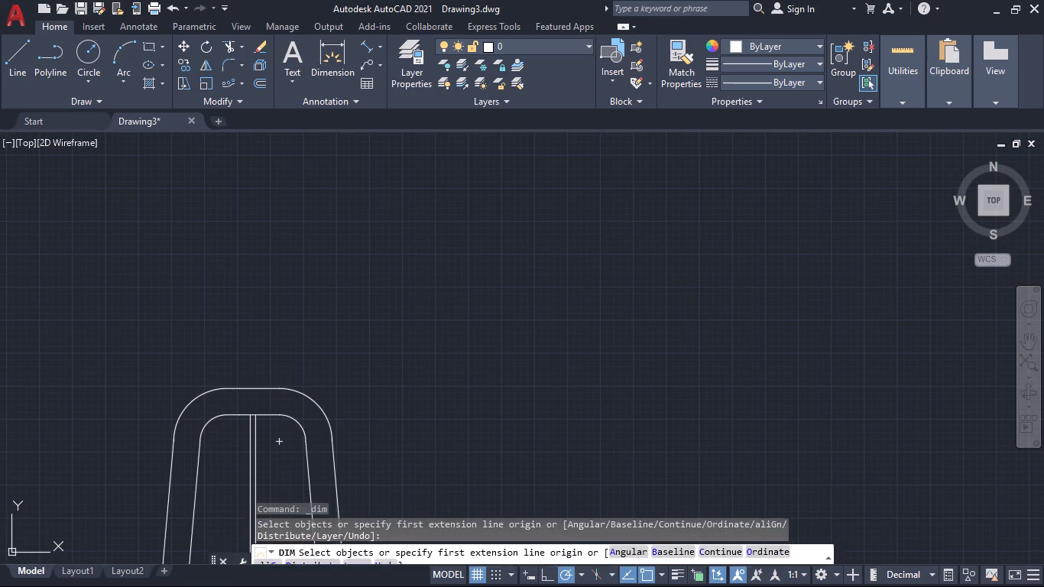
left_click(333, 436)
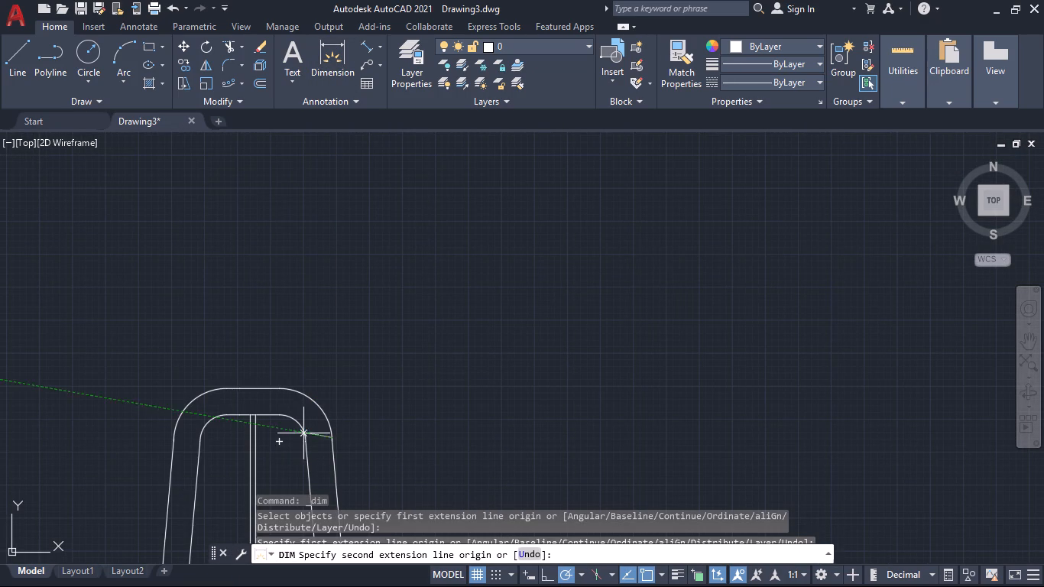
left_click(173, 442)
scroll(196, 353, "up", 1)
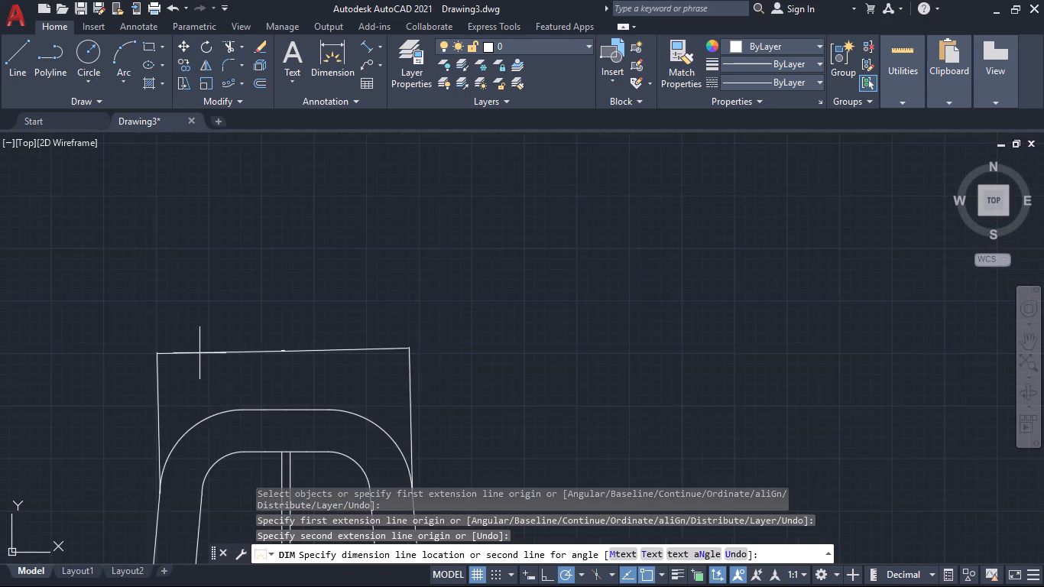
scroll(206, 353, "up", 6)
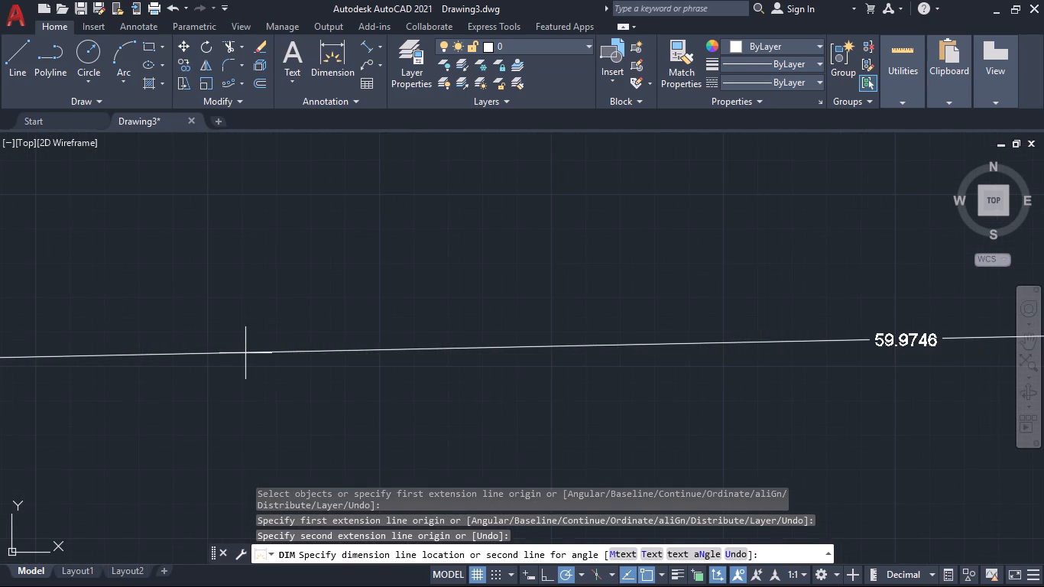
key("Escape")
key("Escape")
scroll(246, 353, "down", 5)
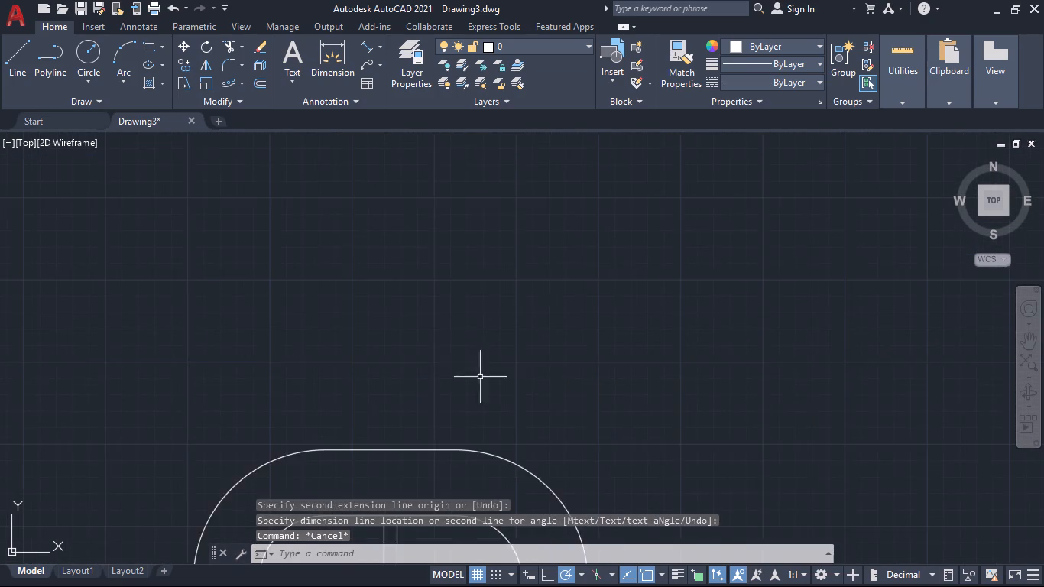
Offset the bowl's large arc 60 mm outward.
scroll(649, 403, "down", 2)
middle_click_drag(761, 440, 409, 227)
scroll(728, 413, "down", 1)
scroll(450, 258, "down", 5)
middle_click_drag(554, 306, 481, 306)
scroll(492, 284, "up", 4)
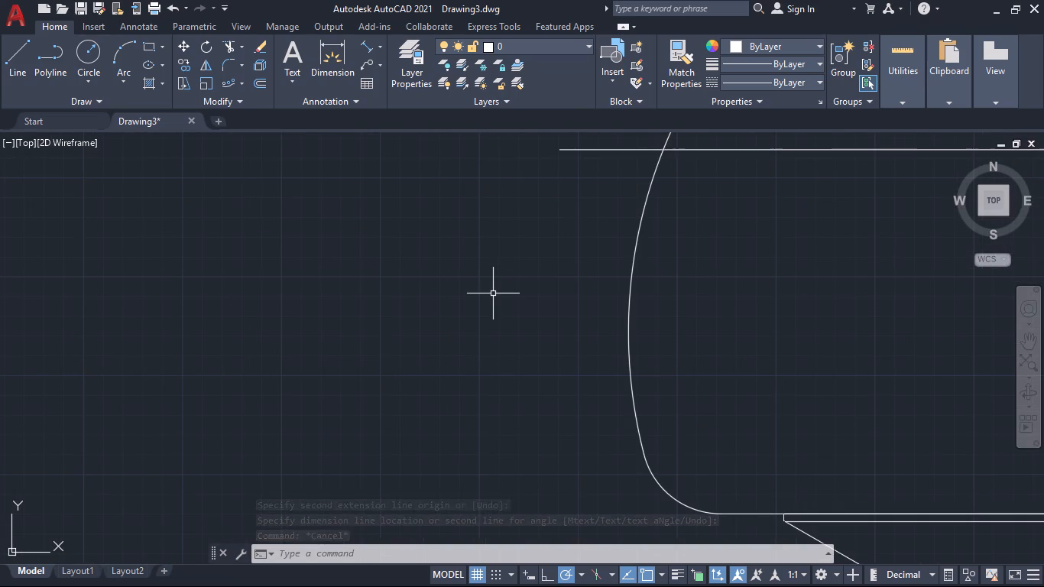
key("o")
key("Return")
type("60")
key("Return")
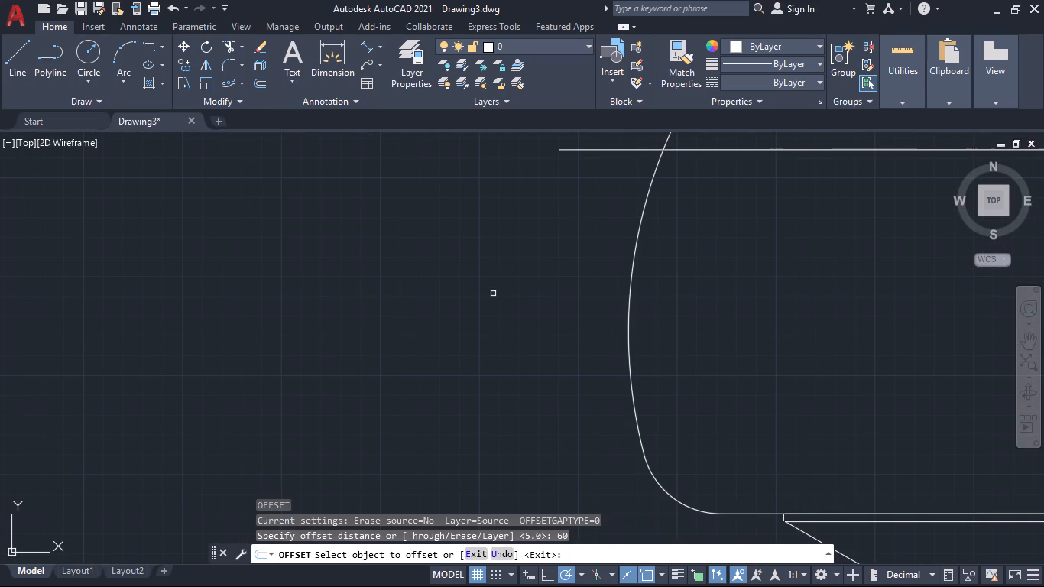
scroll(503, 306, "down", 2)
scroll(519, 291, "up", 1)
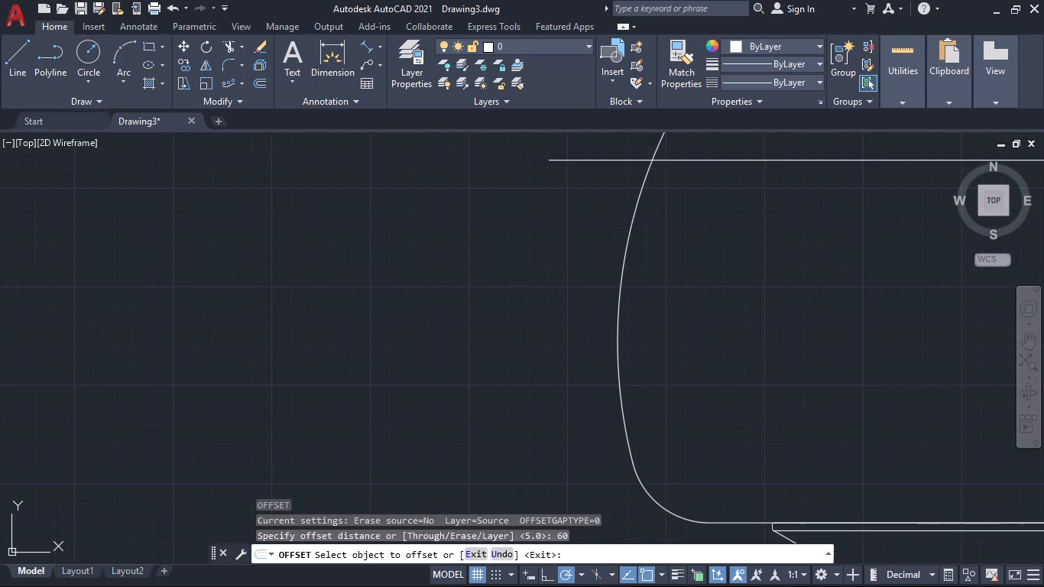
left_click(629, 237)
left_click(581, 231)
Offset the bowl arc inward four times in succession at 60 mm spacing, creating concentric arcs around the leaf strip.
scroll(598, 245, "down", 3)
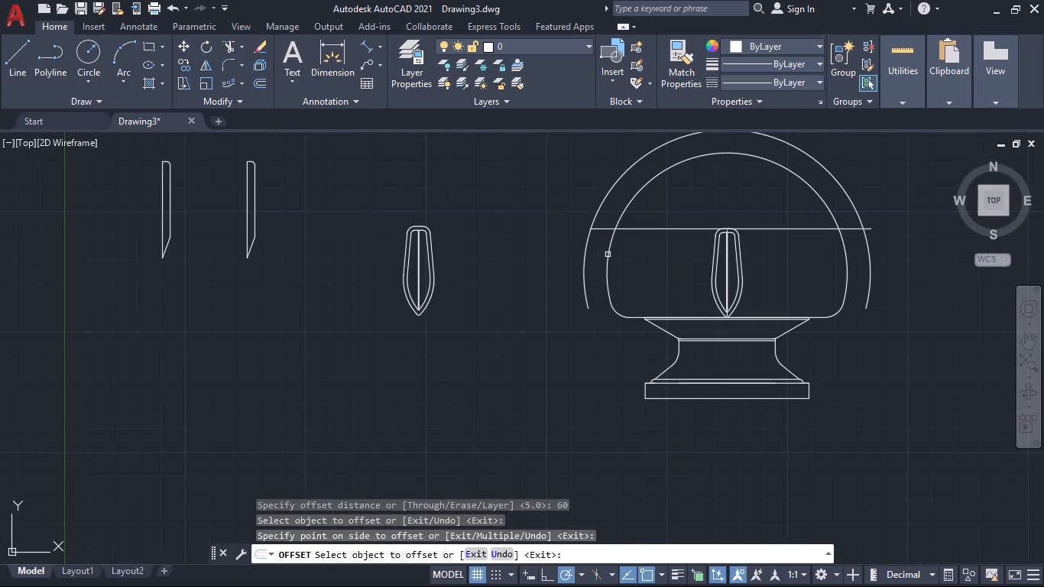
left_click(610, 256)
left_click(632, 256)
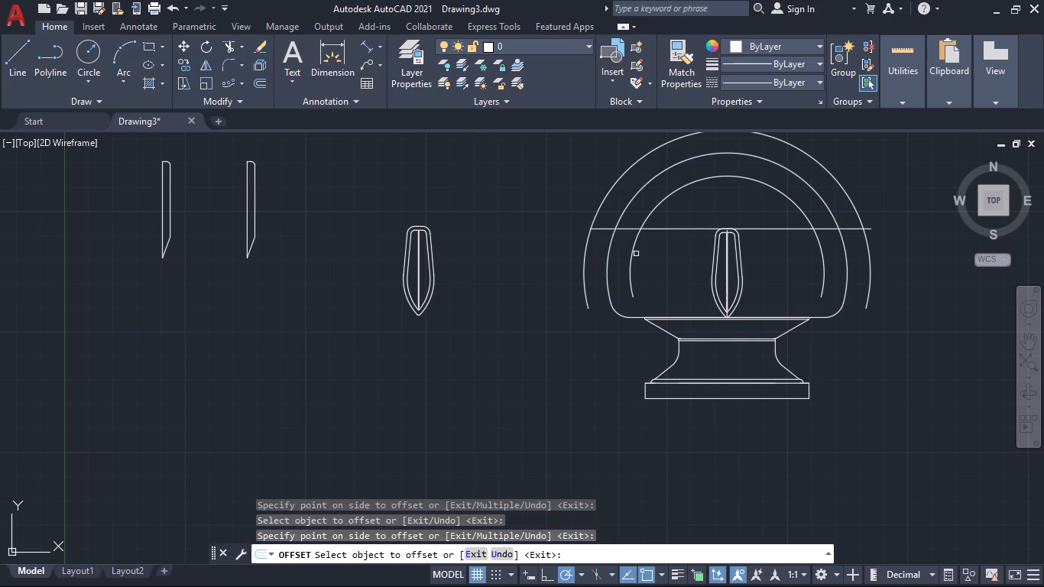
left_click(632, 252)
left_click(658, 254)
left_click(662, 246)
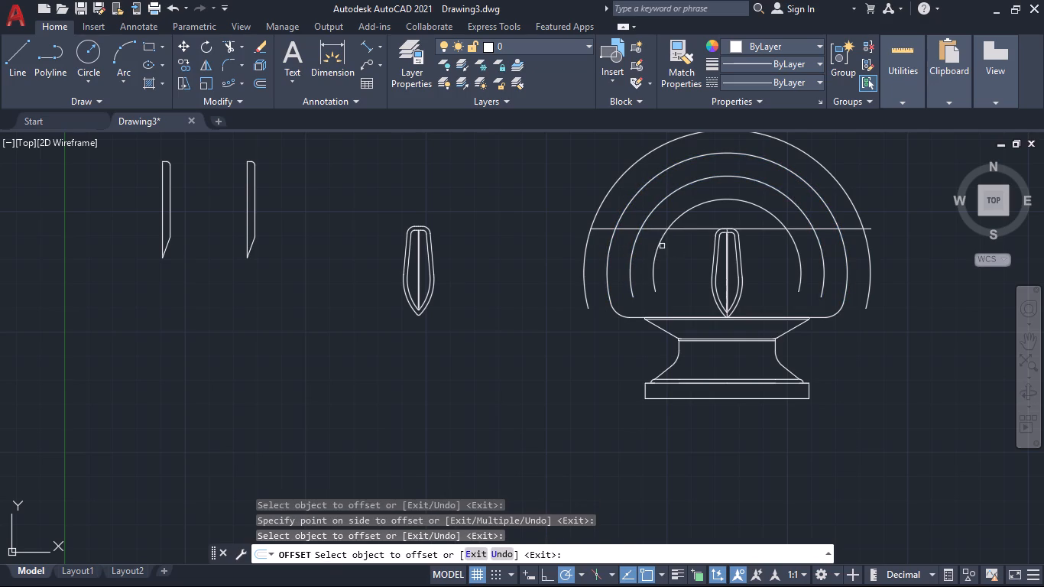
left_click(663, 239)
left_click(682, 250)
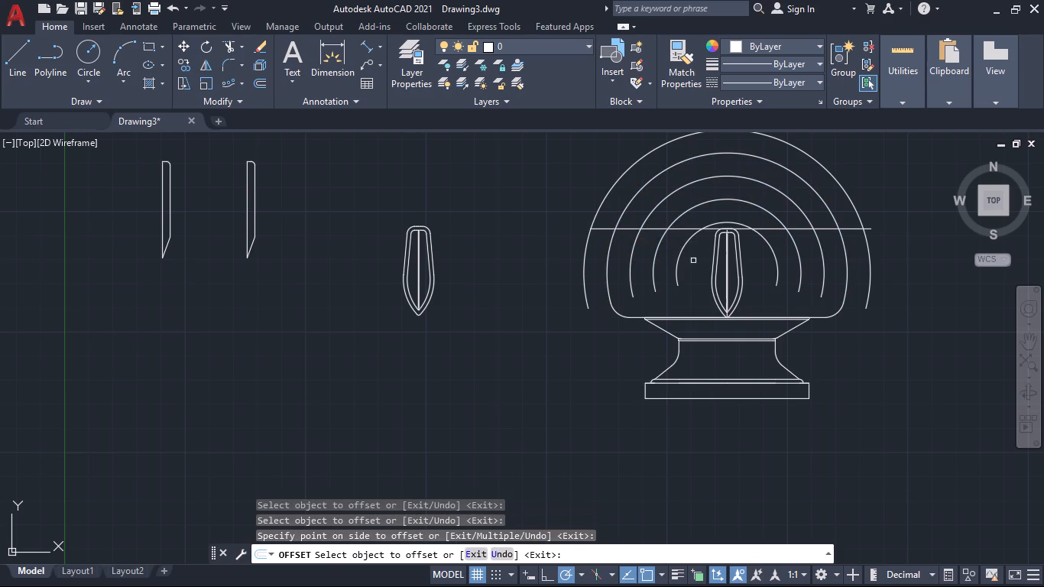
left_click(690, 240)
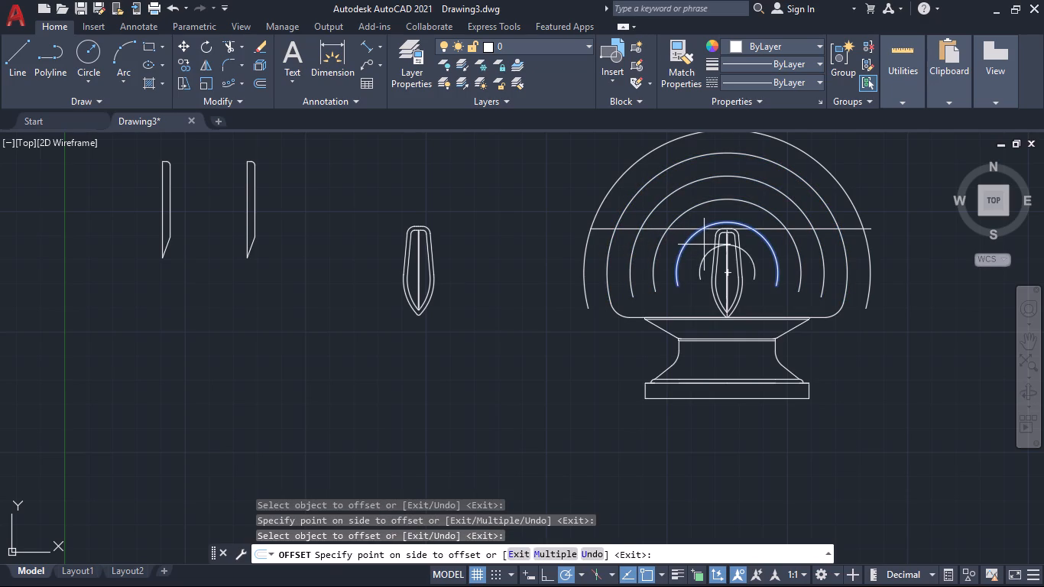
left_click(704, 245)
scroll(665, 287, "down", 1)
scroll(661, 288, "up", 1)
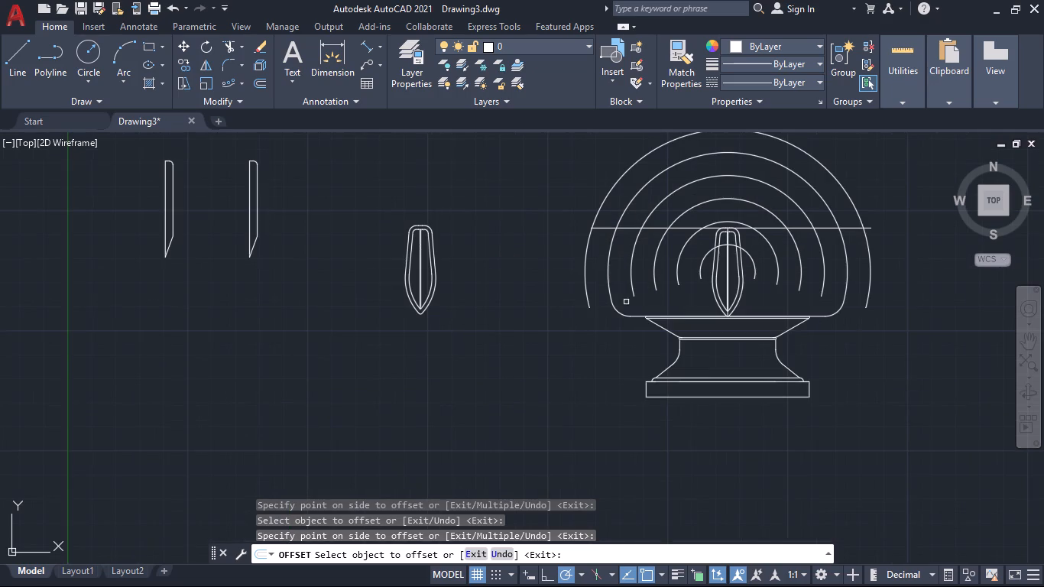
key("Escape")
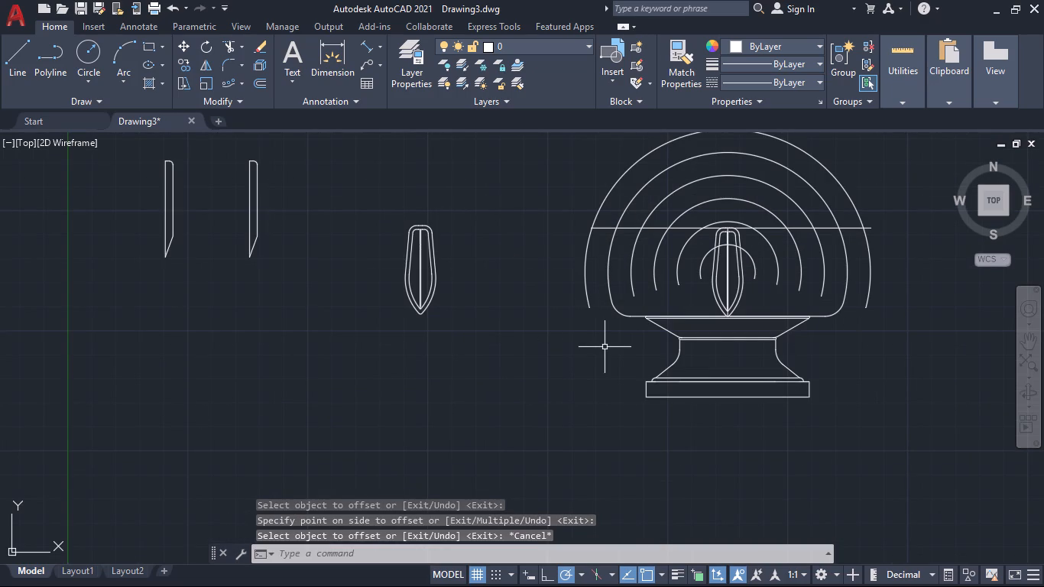
Fillet both lower ends of the outermost arc with the bowl's bottom line at 50 mm radius, without trimming.
key("f")
key("Return")
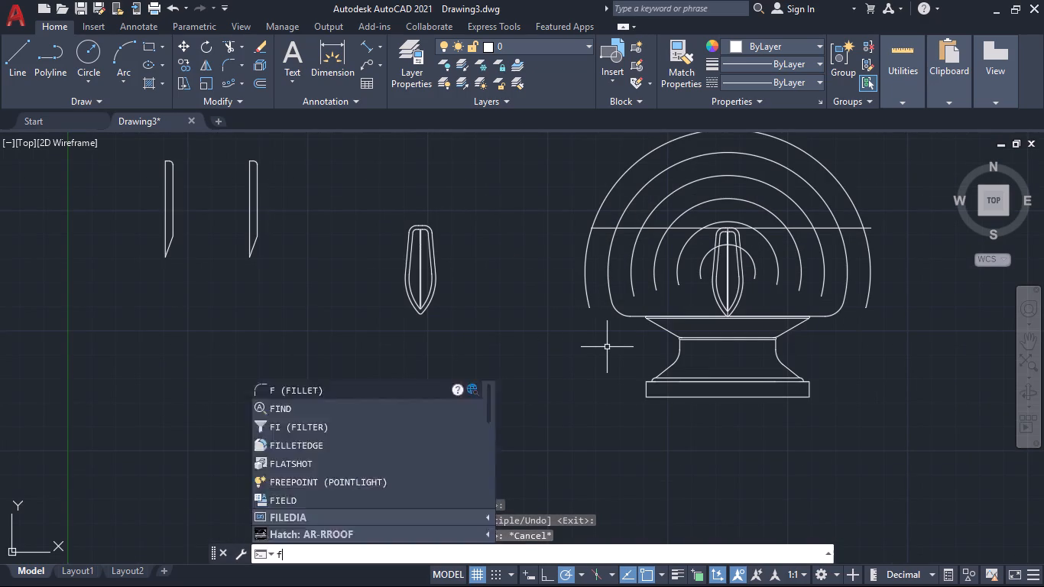
key("r")
key("Return")
key("Return")
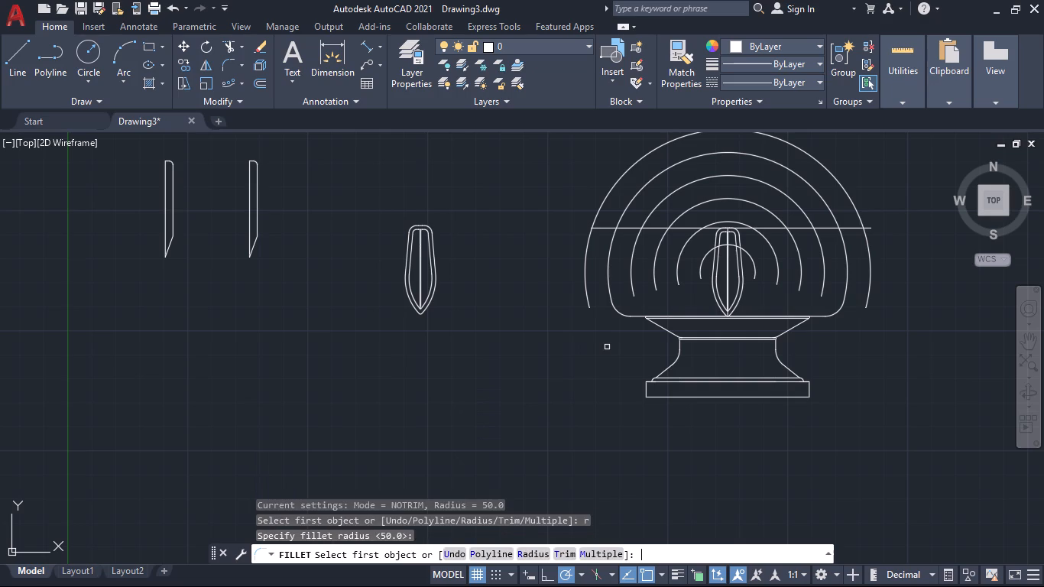
left_click(585, 281)
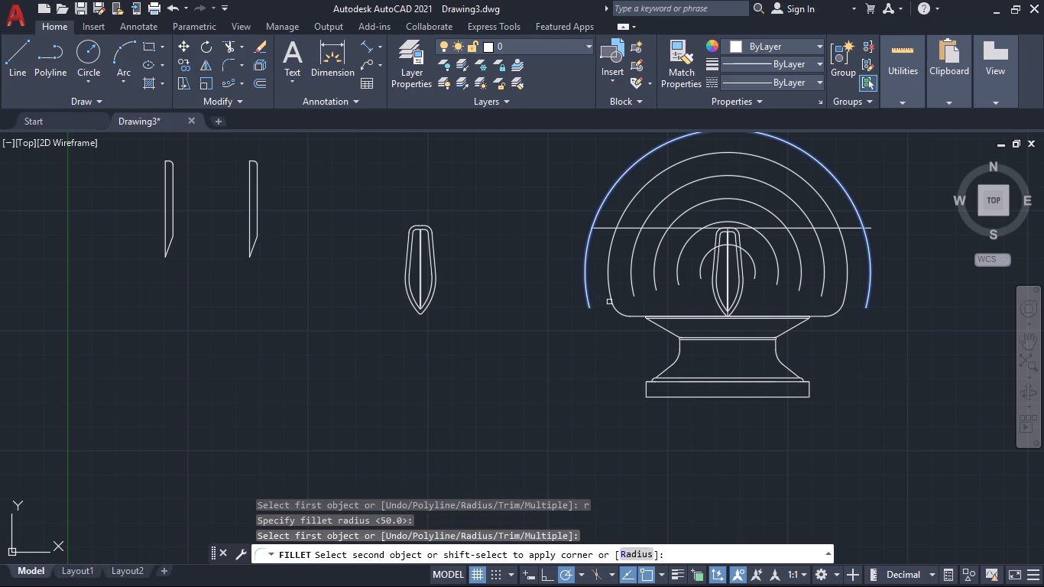
left_click(639, 317)
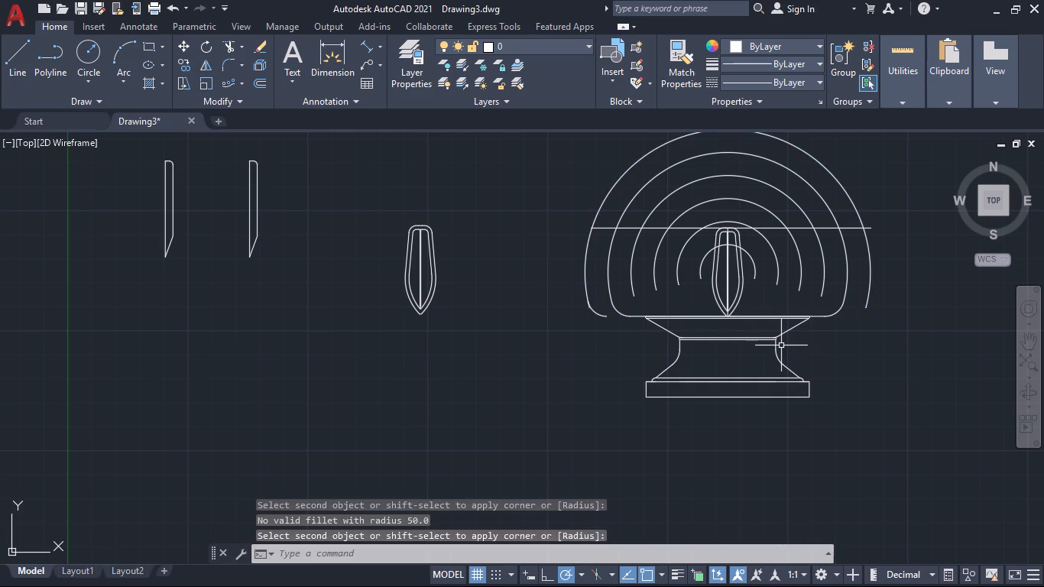
key("space")
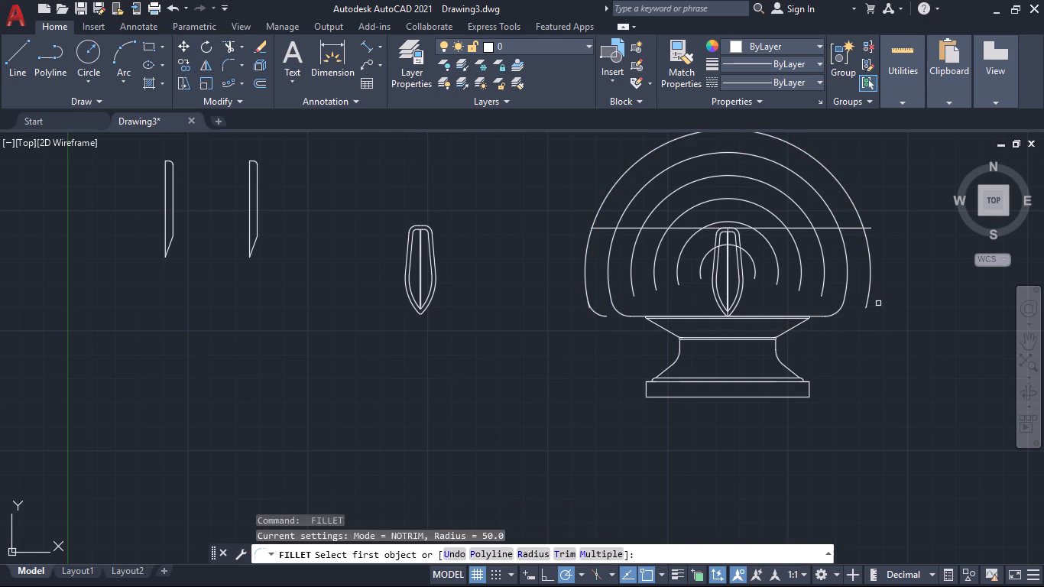
left_click(871, 282)
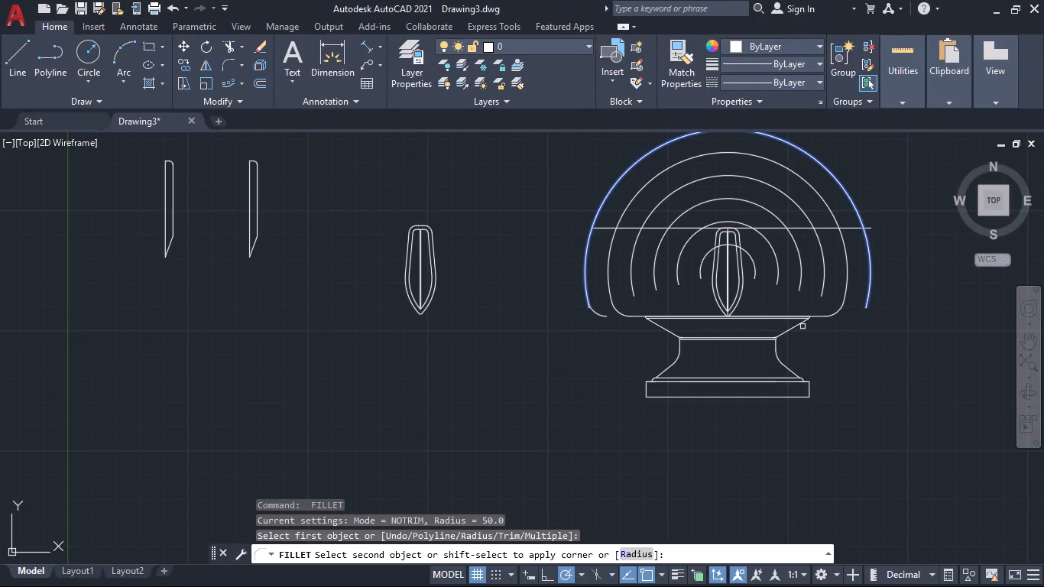
scroll(799, 318, "up", 2)
left_click(802, 312)
scroll(907, 373, "down", 1)
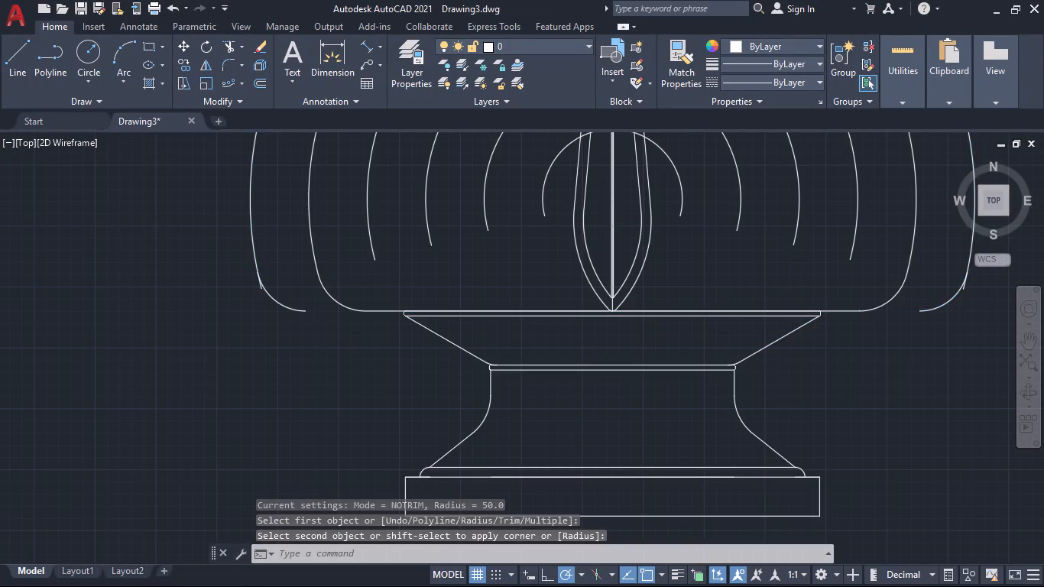
Extend the bowl's bottom line on both sides to meet the ends of the outer fillet arcs.
scroll(907, 373, "down", 1)
scroll(905, 375, "up", 1)
type("tr")
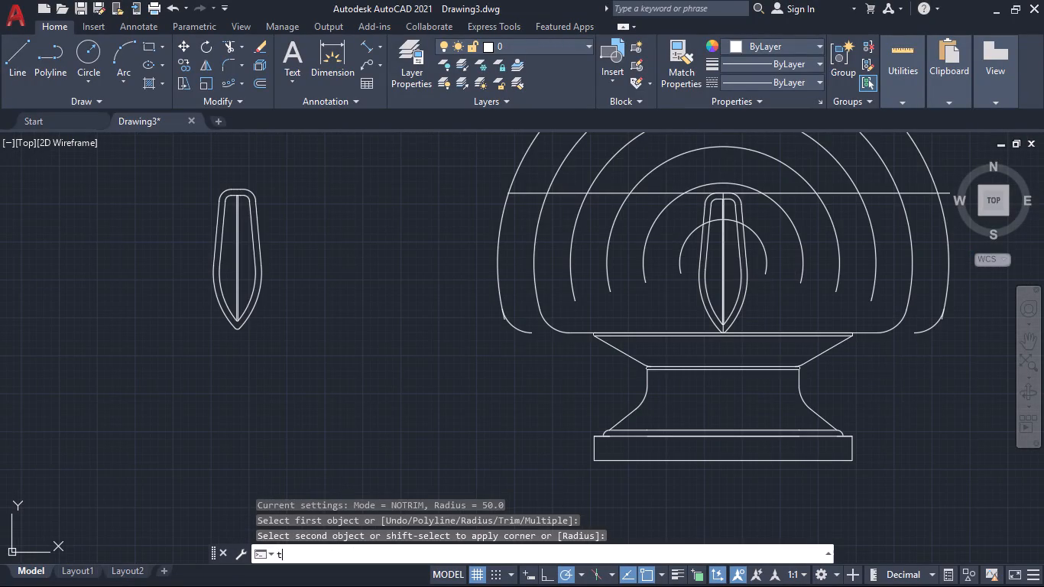
key("Return")
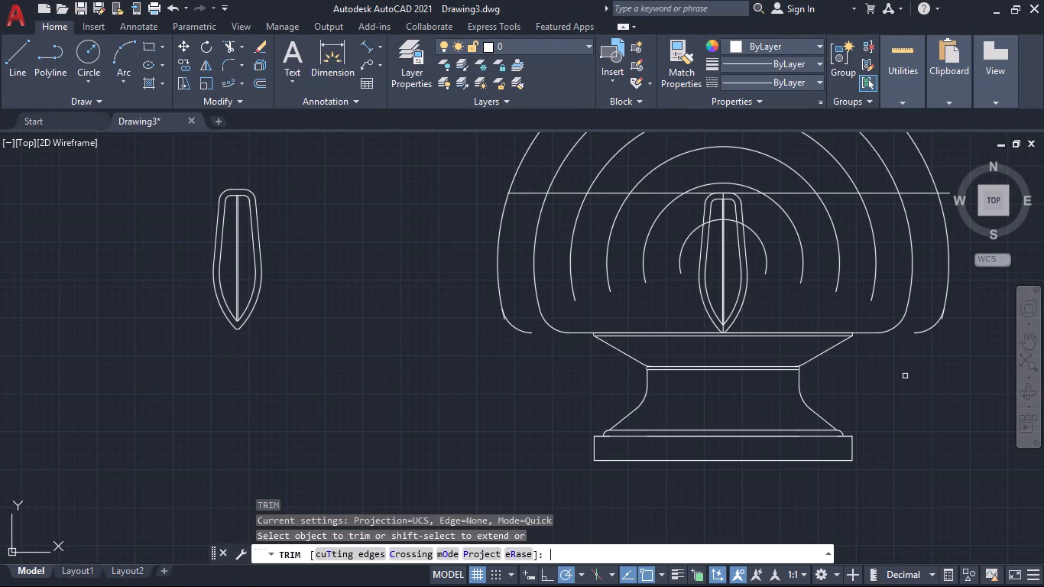
scroll(902, 344, "up", 2)
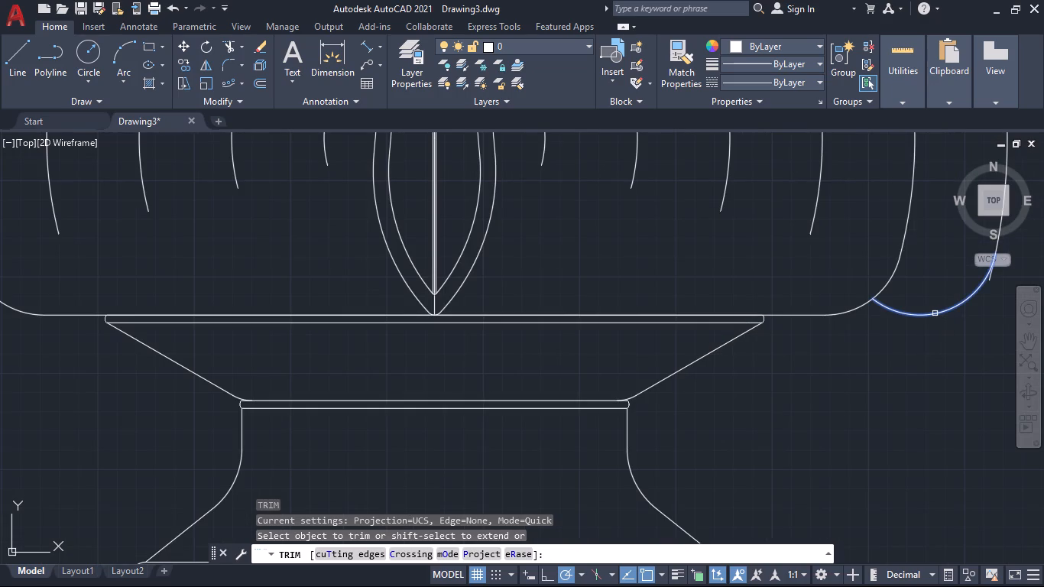
left_click(822, 316, "shift")
scroll(802, 378, "down", 2)
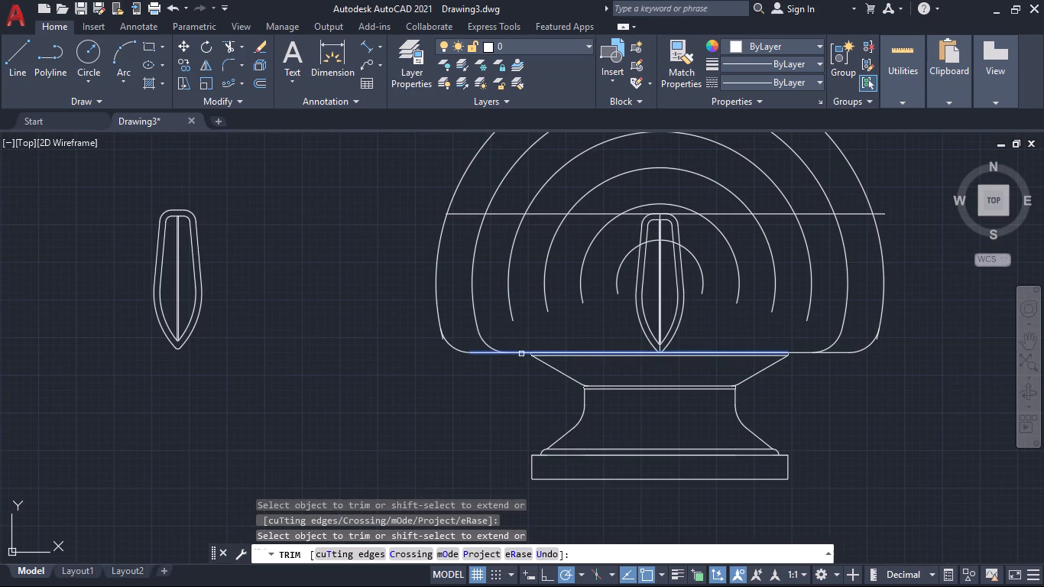
left_click(521, 354, "shift")
Trim the outermost arc's leftover stubs below the left and right outer fillets.
scroll(437, 346, "up", 4)
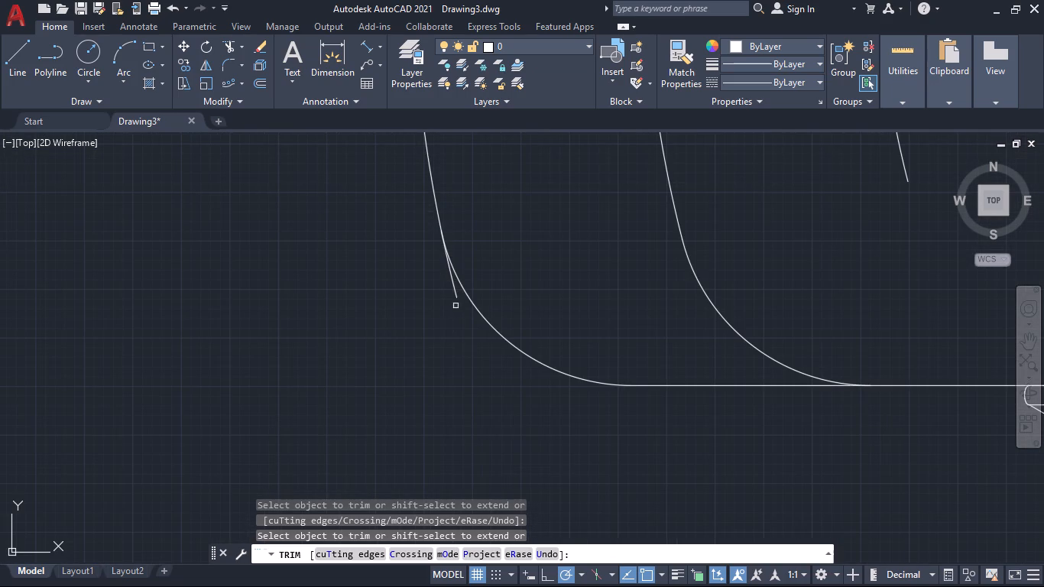
left_click(456, 297)
scroll(577, 406, "down", 3)
scroll(683, 439, "down", 3)
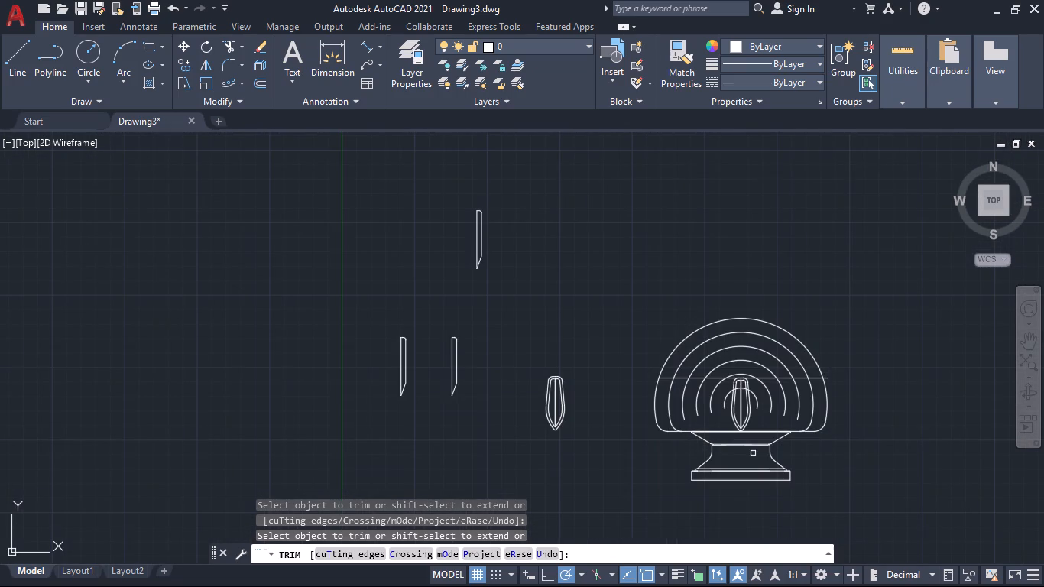
scroll(822, 433, "up", 6)
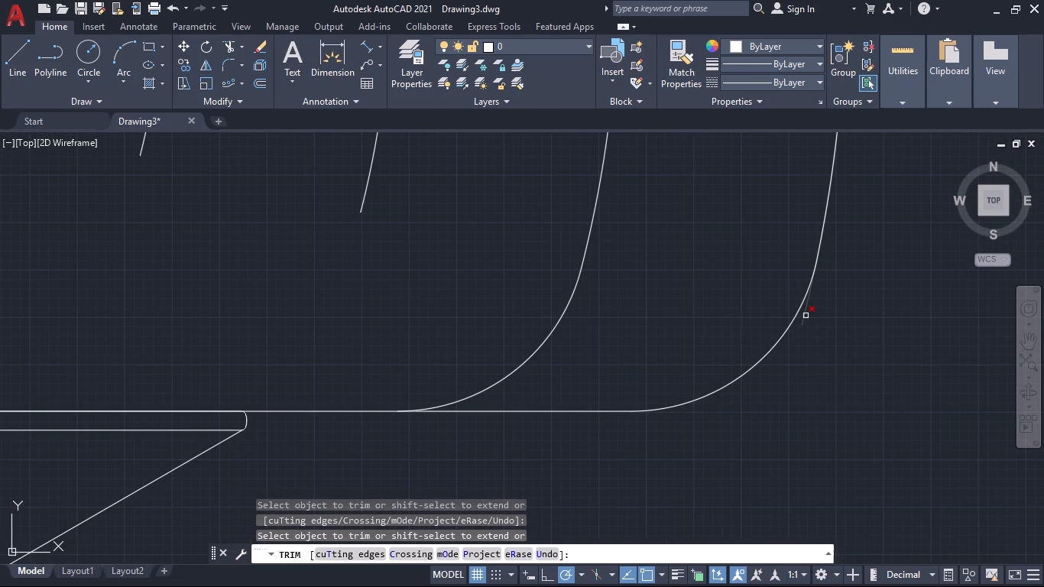
left_click(806, 316)
scroll(824, 398, "down", 5)
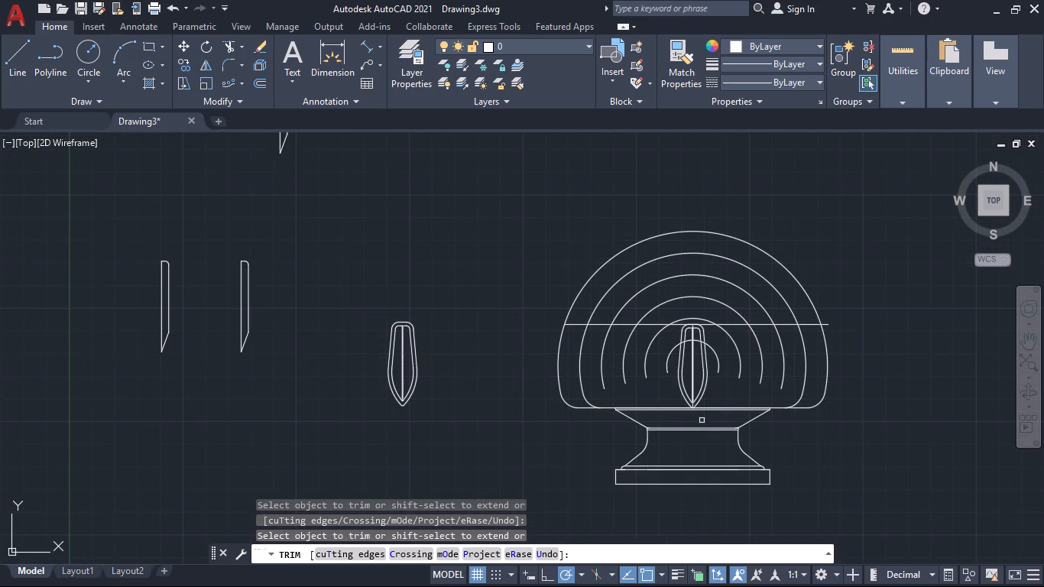
Trim the left portions of the inner offset arcs below the horizontal rim line, cutting the smallest arc back to the leaf strip.
left_click(592, 351)
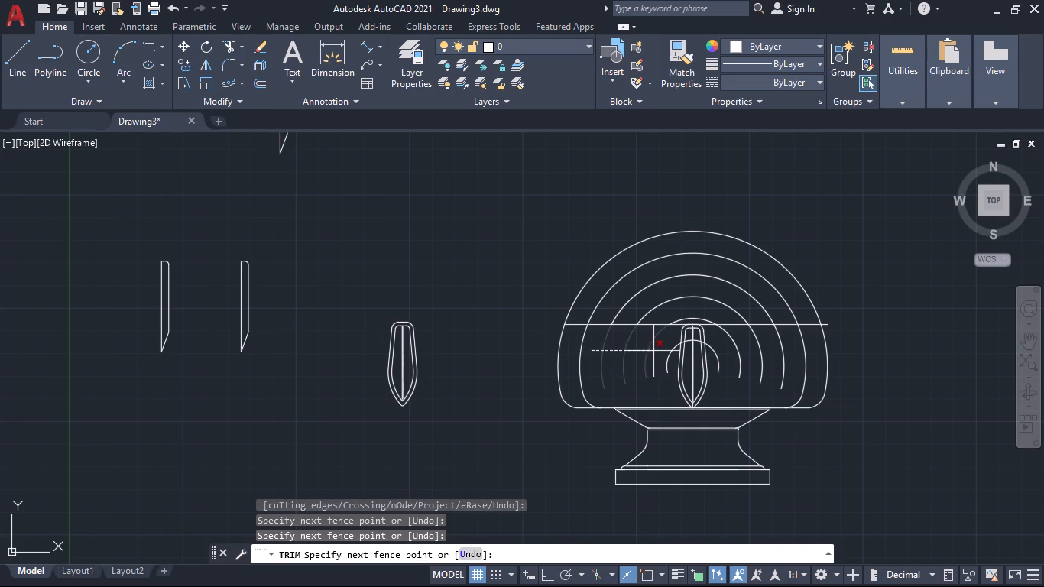
left_click(657, 351)
left_click(663, 351)
left_click(673, 355)
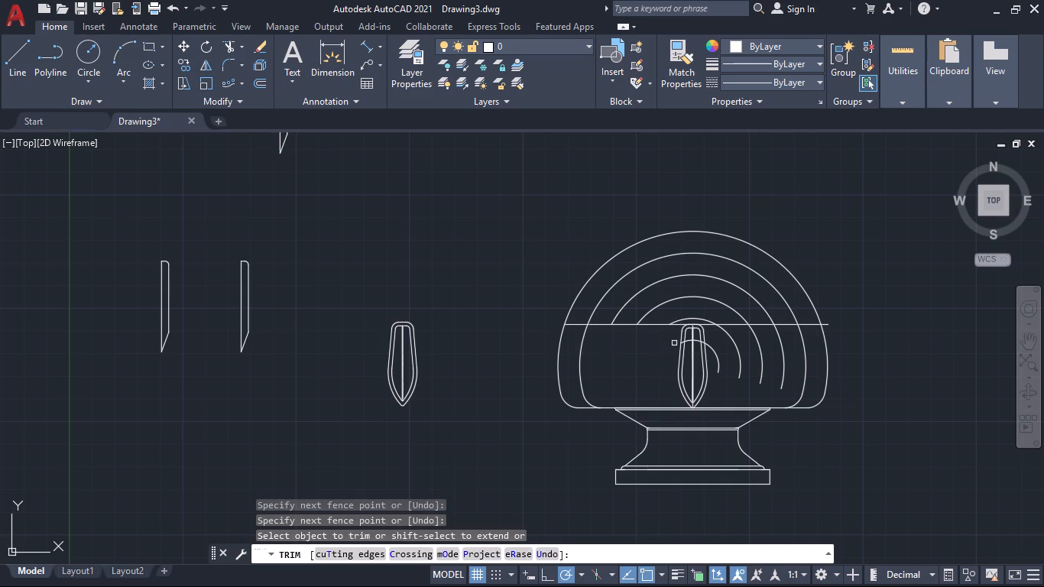
Trim away the smallest arc's segments crossing the leaf strip, including the tiny pieces between its narrow centre lines.
scroll(694, 339, "up", 4)
left_click(613, 342)
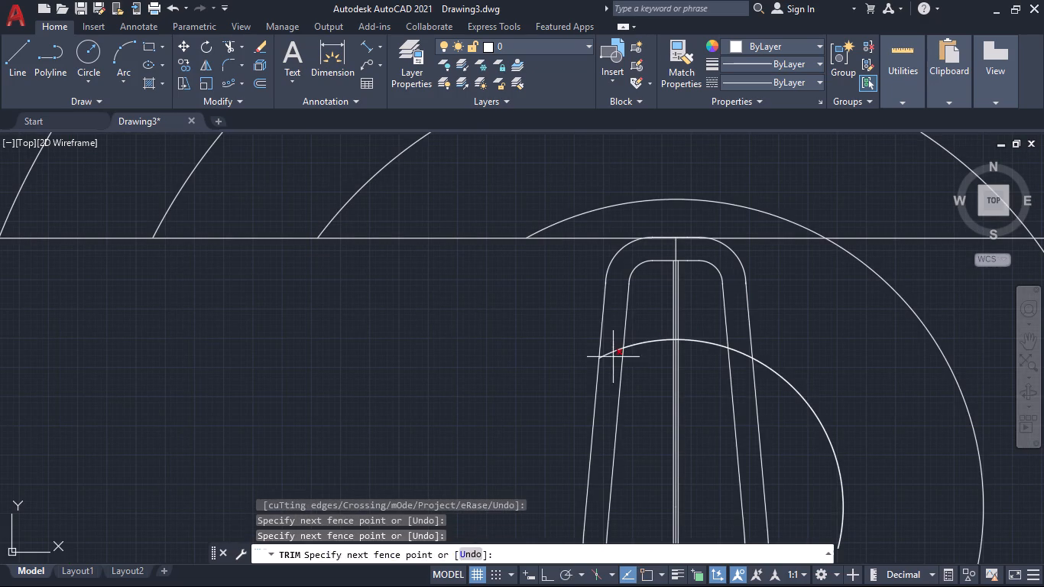
left_click(613, 360)
left_click(645, 342)
left_click(699, 343)
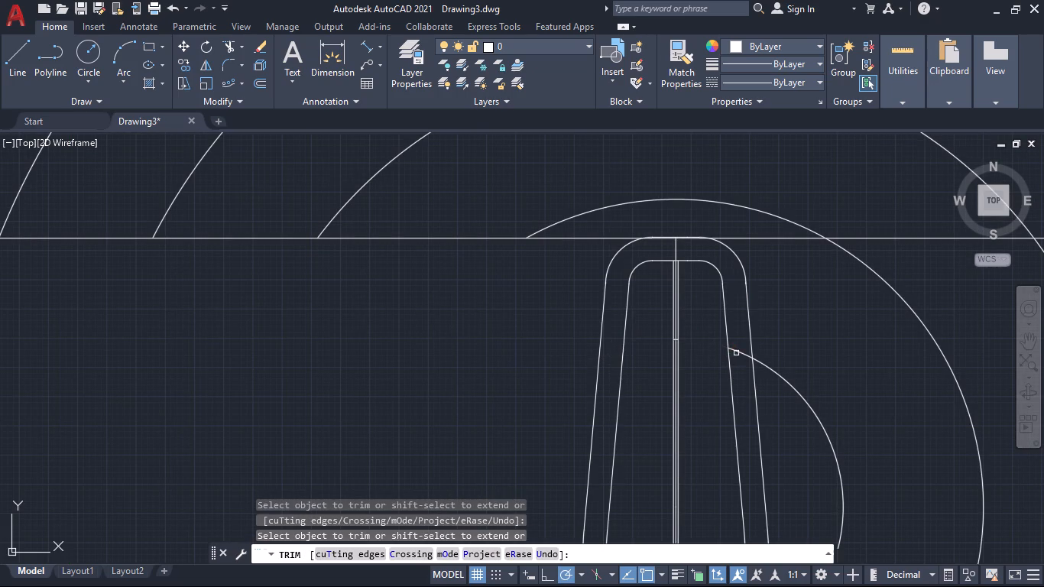
left_click(740, 353)
scroll(678, 339, "up", 7)
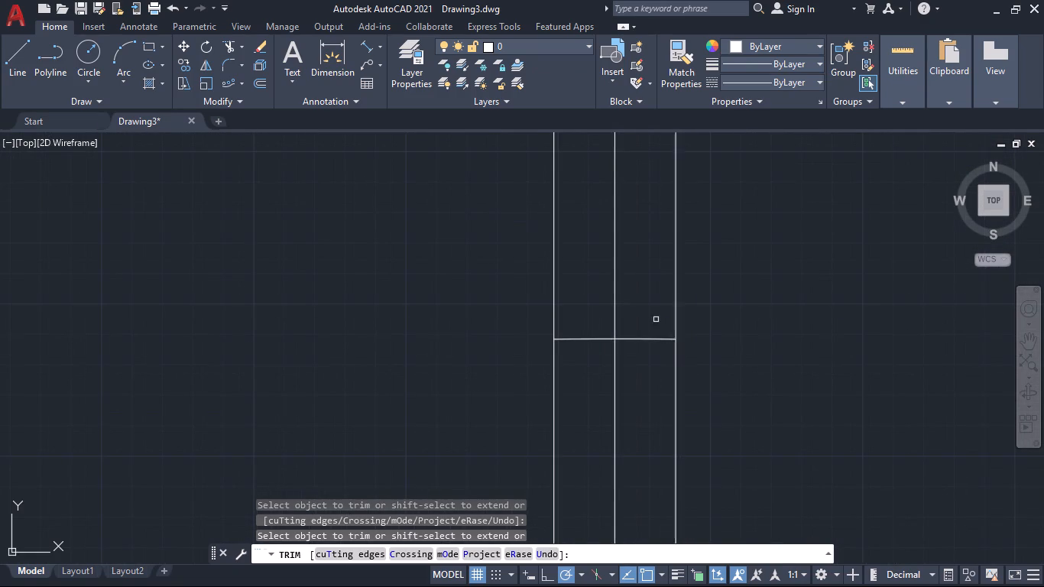
left_click(655, 319)
left_click(644, 364)
left_click(601, 326)
left_click(594, 370)
scroll(733, 368, "down", 2)
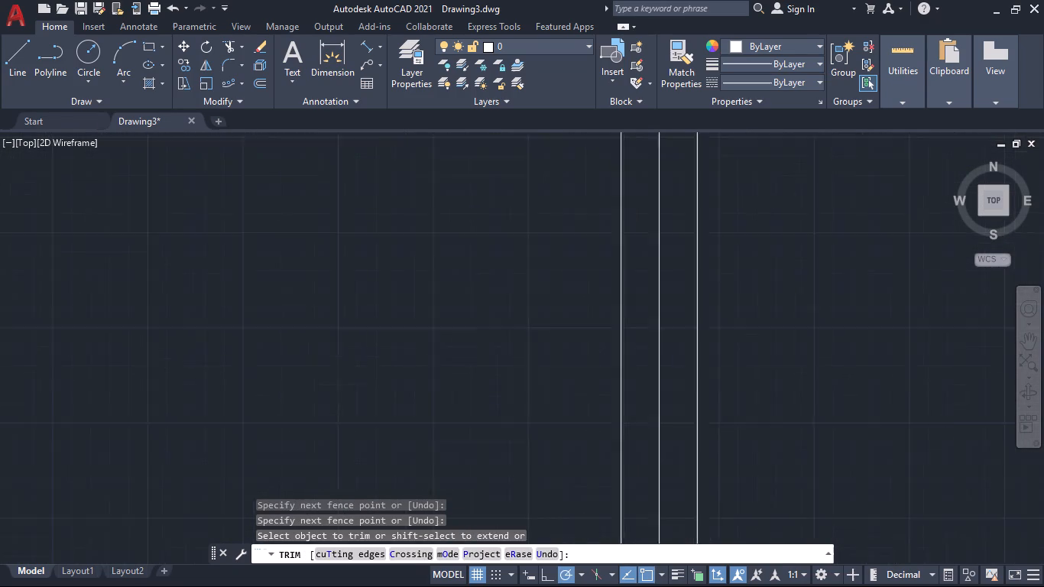
Trim the short centreline piece at the leaf strip's top and remove the smallest arc's remaining right portion.
scroll(738, 371, "down", 3)
scroll(781, 415, "down", 2)
middle_click_drag(786, 424, 728, 445)
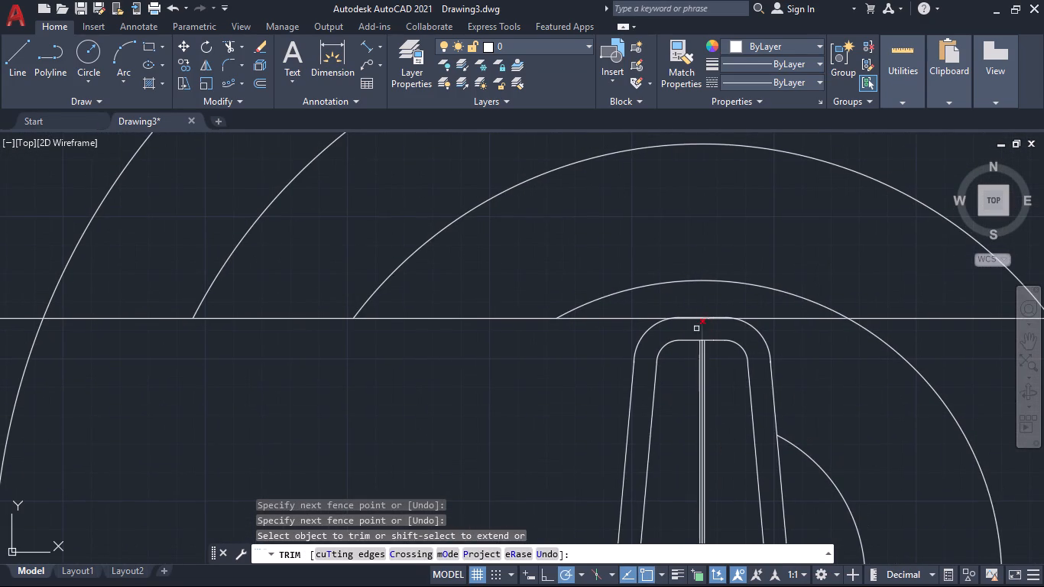
left_click(694, 332)
left_click(715, 333)
left_click(812, 456)
Trim the right portions of the three remaining inner arcs and the original bowl arc below the horizontal rim line.
scroll(832, 420, "down", 3)
middle_click_drag(843, 439, 710, 385)
left_click(725, 384)
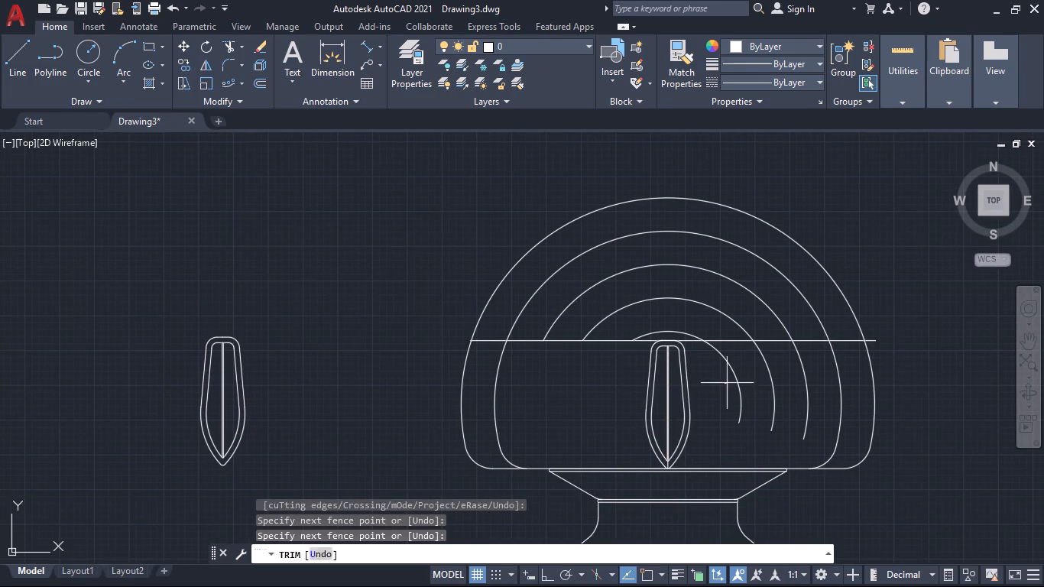
left_click(856, 394)
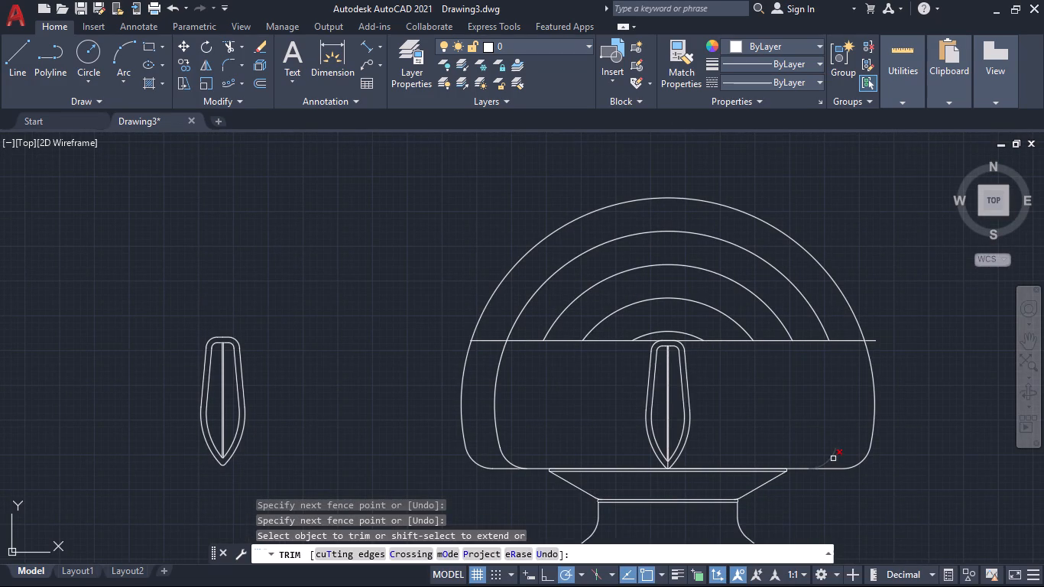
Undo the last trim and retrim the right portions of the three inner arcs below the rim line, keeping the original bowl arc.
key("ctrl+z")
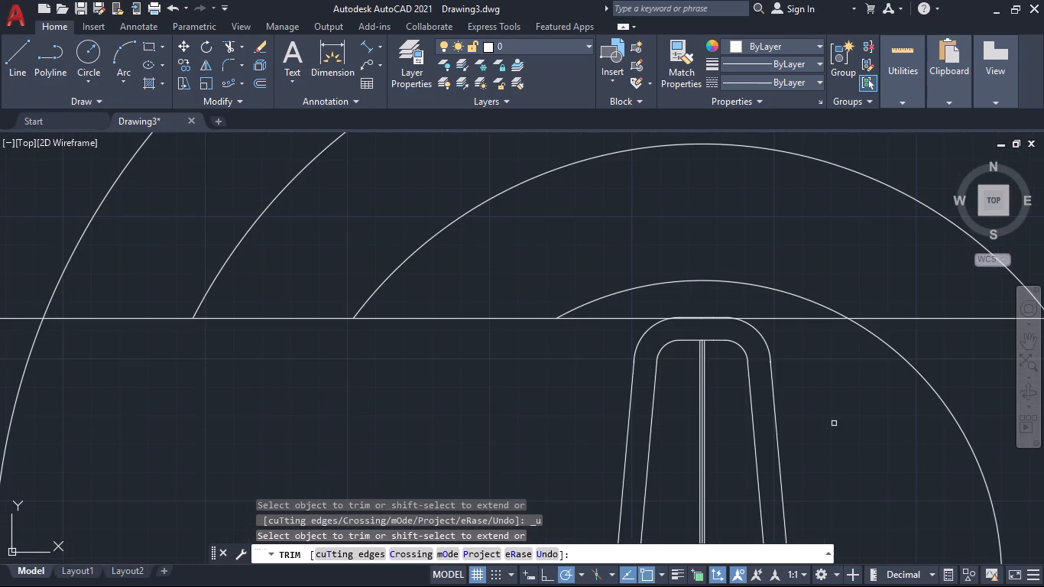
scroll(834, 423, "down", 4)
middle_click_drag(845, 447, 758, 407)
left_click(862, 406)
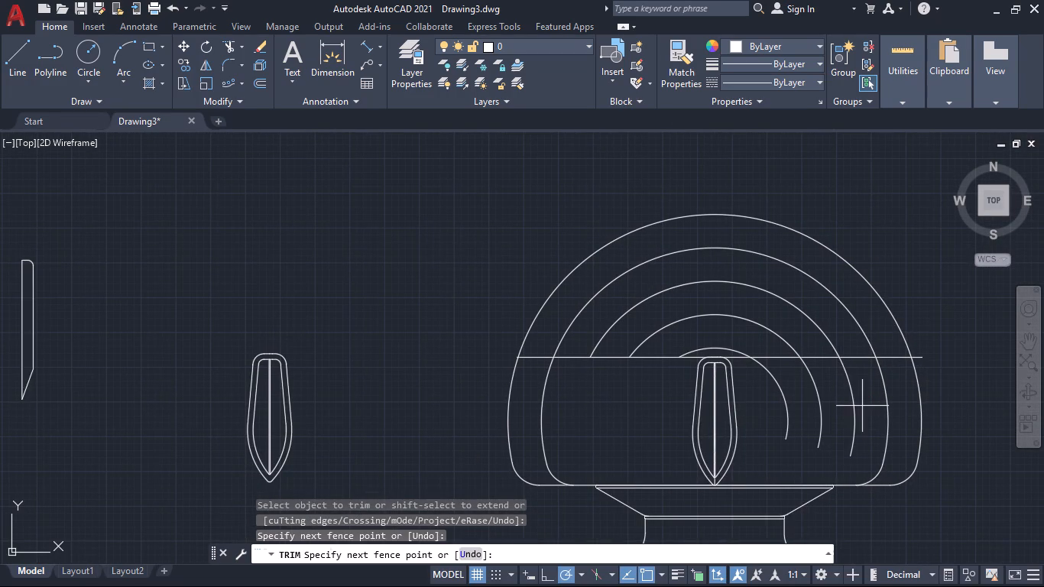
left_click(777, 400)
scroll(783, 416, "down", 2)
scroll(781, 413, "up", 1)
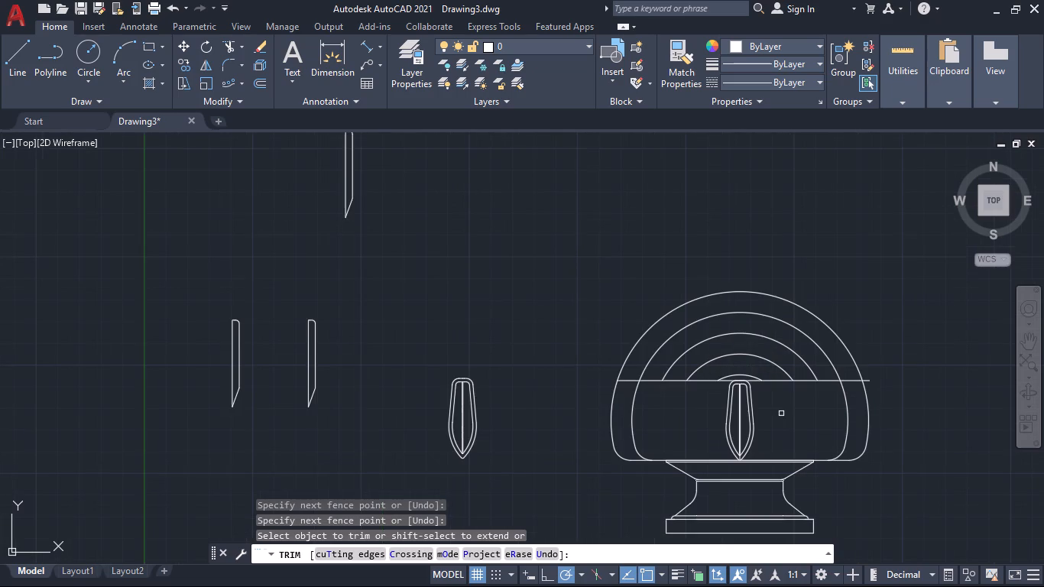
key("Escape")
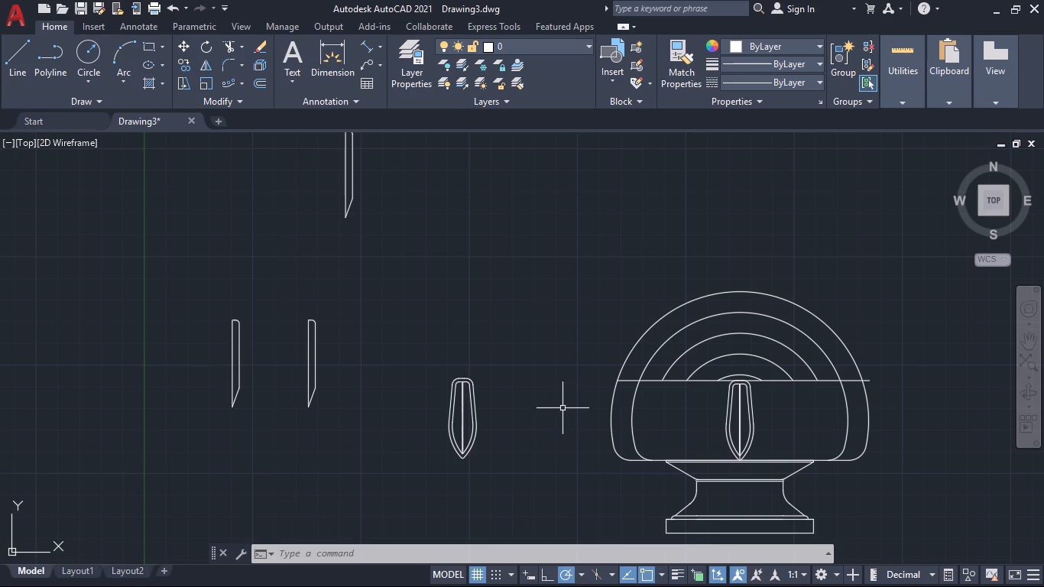
Undo the whole trimming command applied to the inner bowl arcs and the outer bottom corners.
scroll(569, 395, "up", 2)
scroll(556, 384, "down", 1)
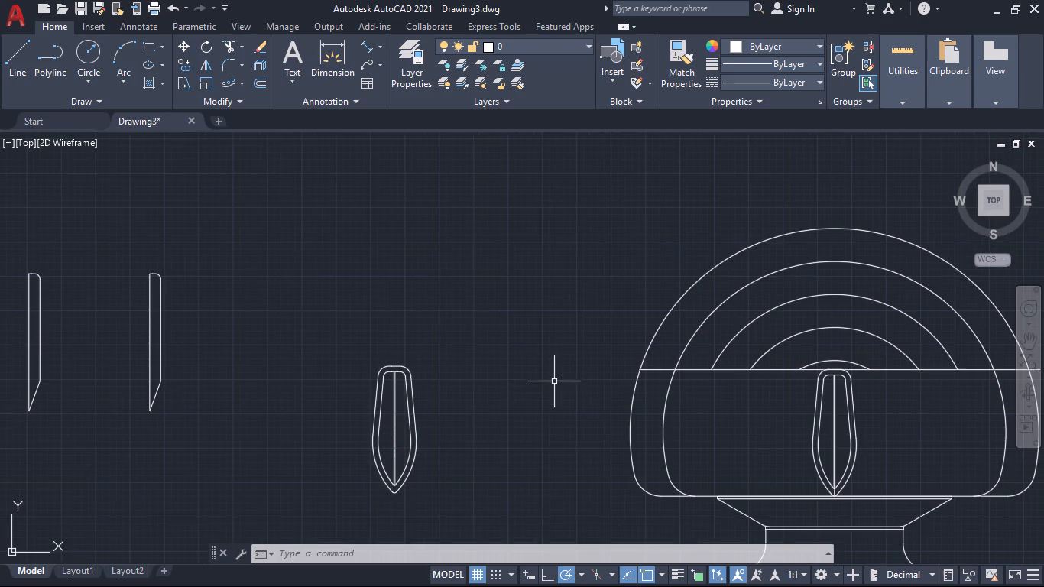
key("ctrl+z")
key("ctrl+z")
key("ctrl+z")
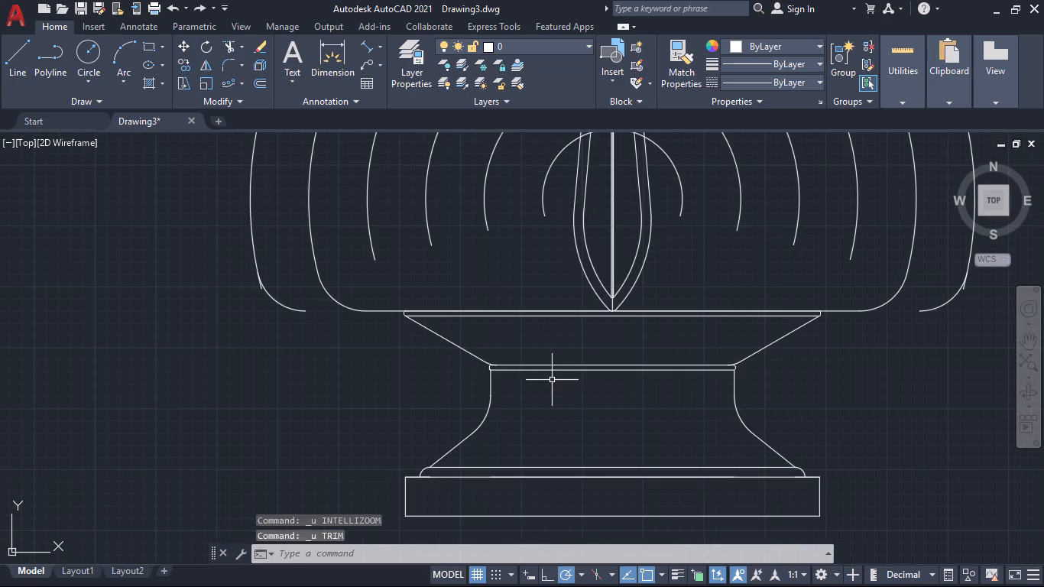
scroll(555, 372, "down", 4)
scroll(537, 365, "up", 2)
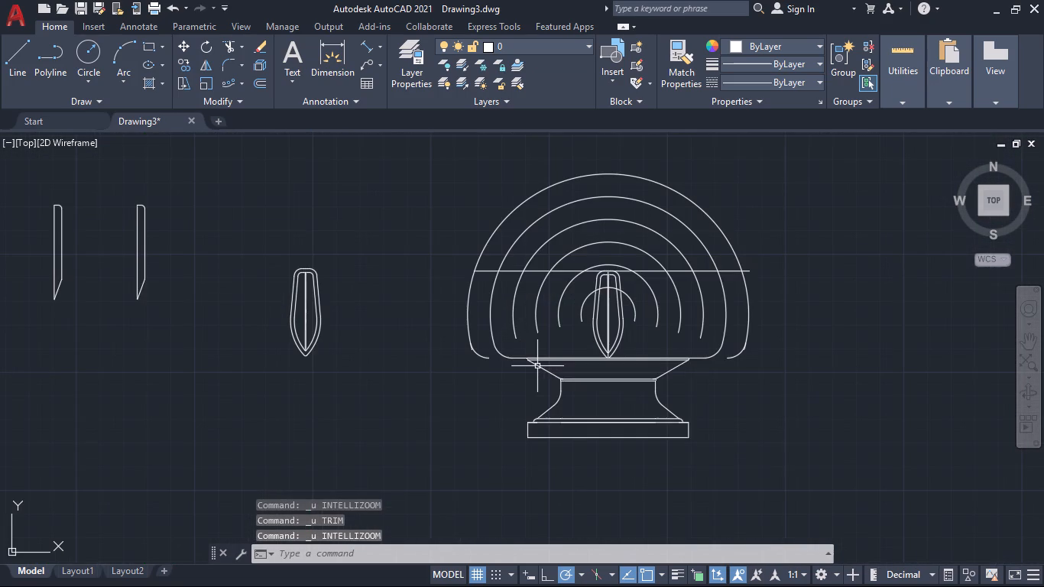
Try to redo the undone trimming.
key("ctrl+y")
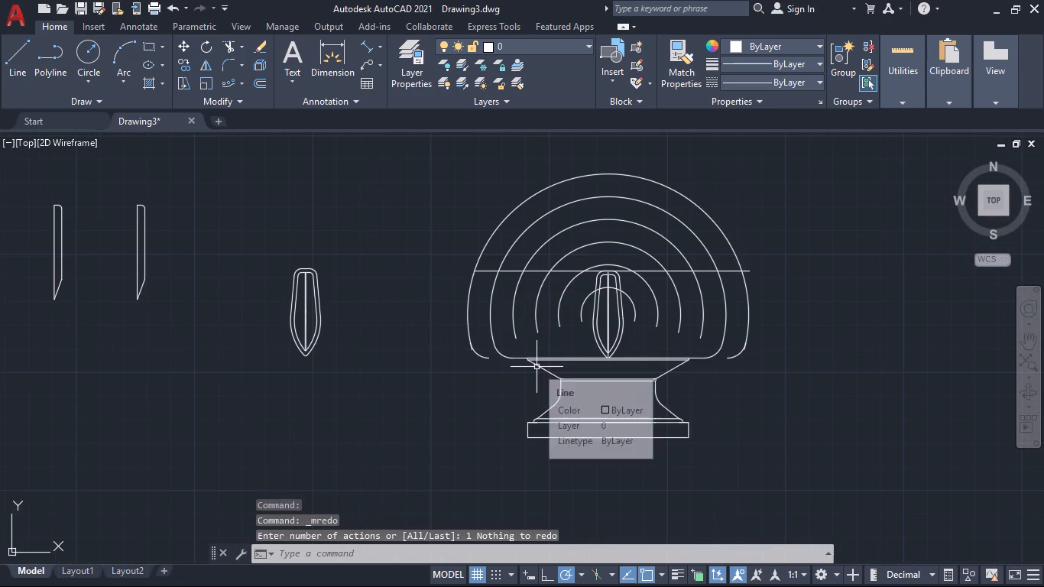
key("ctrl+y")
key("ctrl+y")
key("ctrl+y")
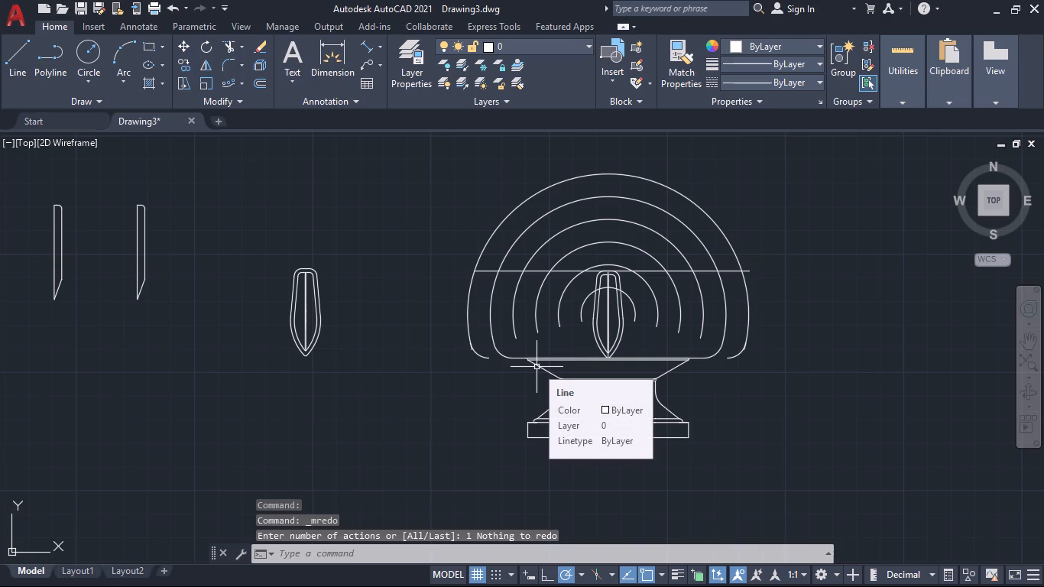
With Trim, extend the bowl's bottom line to the outer left fillet and remove the leftover arc stub beside that fillet.
type("tr")
key("Return")
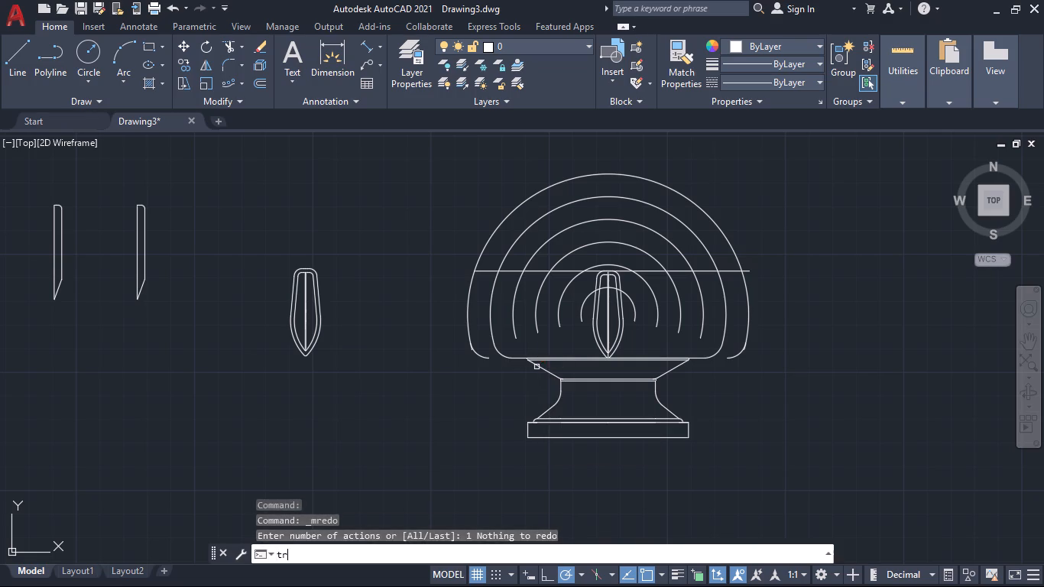
scroll(475, 364, "up", 2)
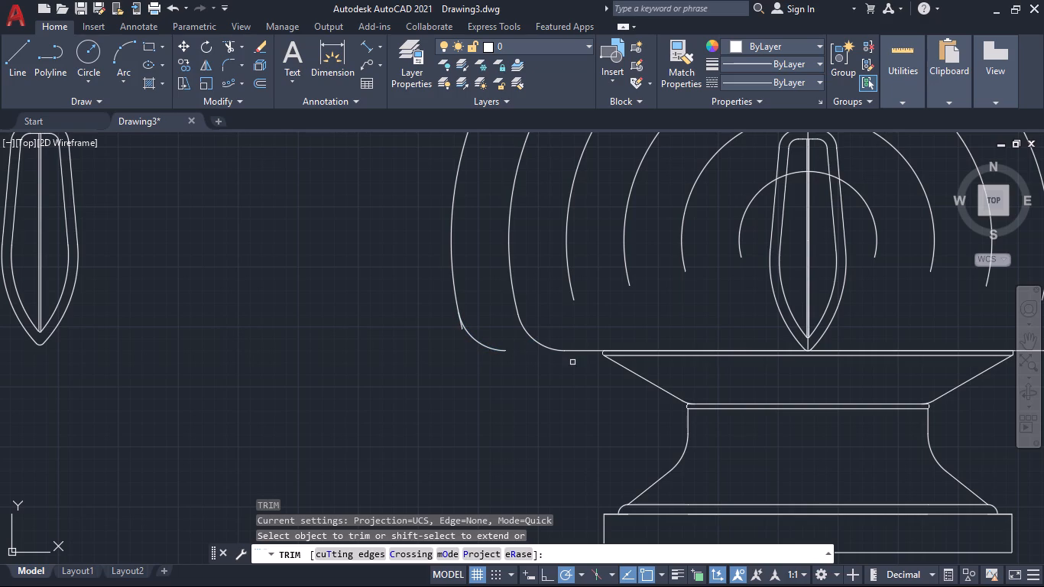
left_click(591, 351, "shift")
scroll(458, 322, "up", 3)
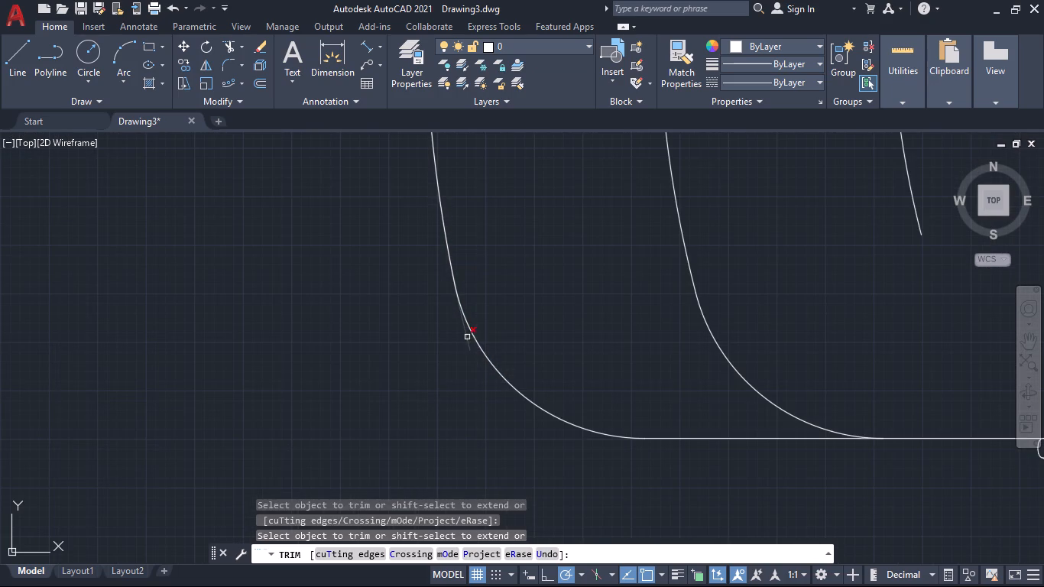
left_click(467, 337)
scroll(665, 490, "down", 4)
middle_click_drag(738, 506, 426, 298)
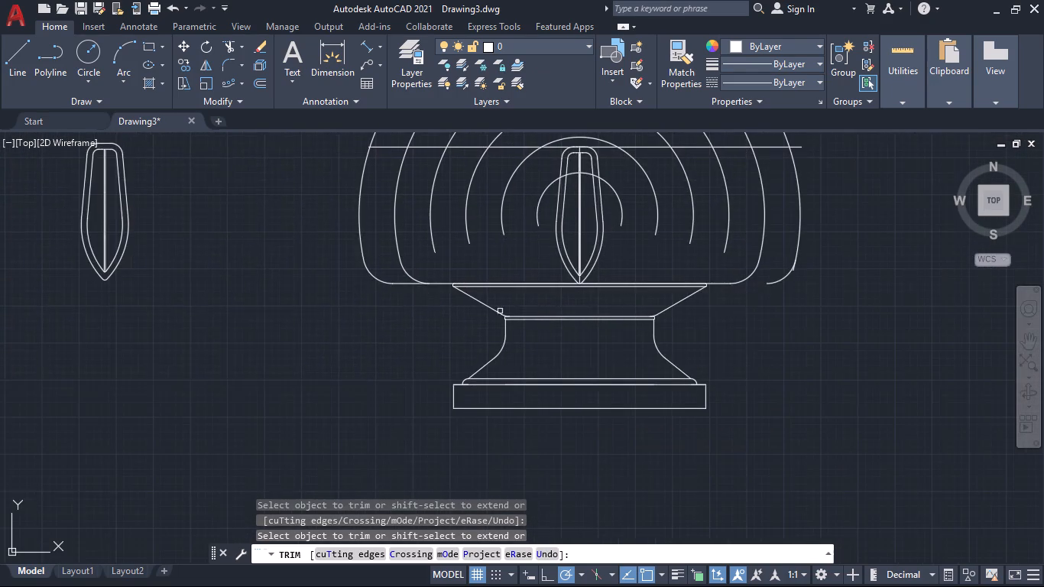
Extend the bowl's bottom line to the outer right fillet and trim off the leftover arc stub beside that fillet.
scroll(786, 292, "up", 2)
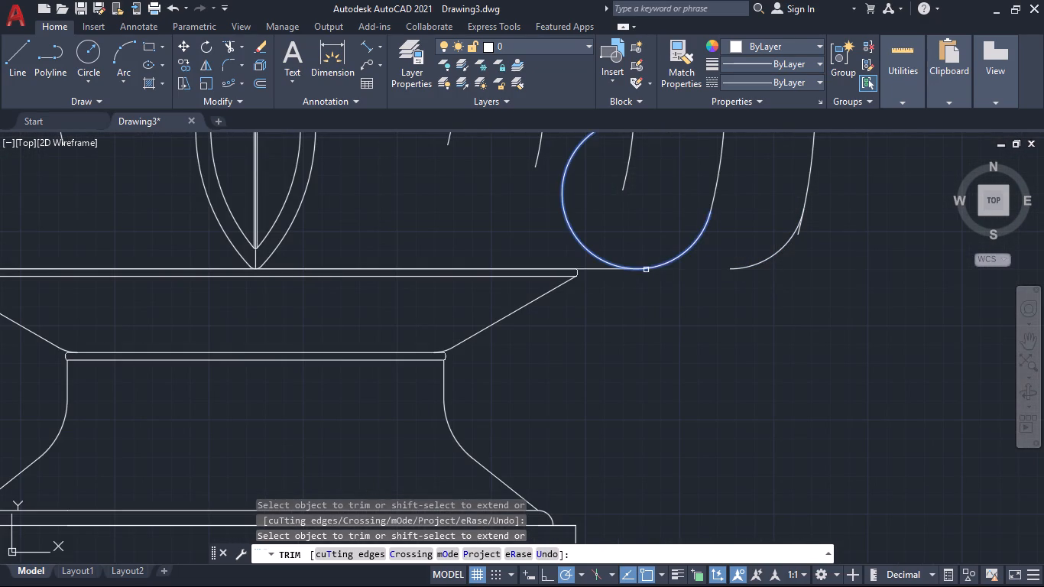
left_click(609, 269, "shift")
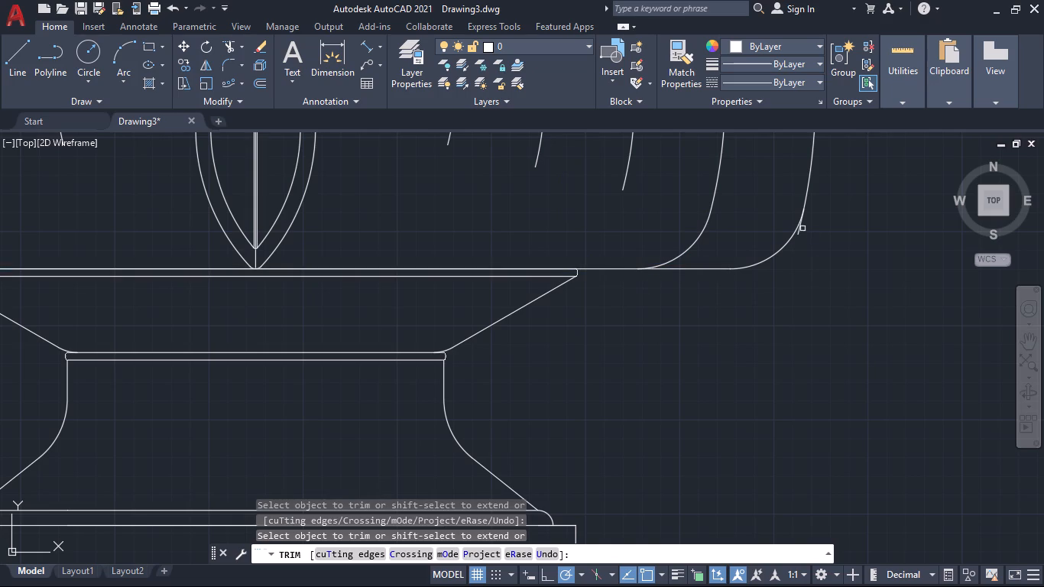
left_click(800, 229)
scroll(796, 375, "down", 4)
middle_click_drag(783, 382, 846, 398)
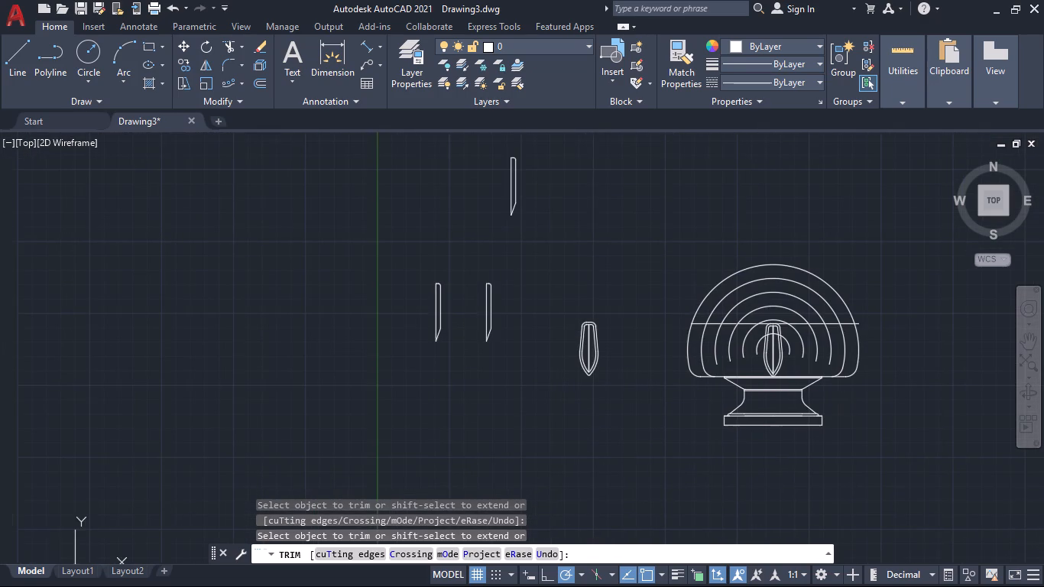
scroll(668, 353, "up", 2)
middle_click_drag(648, 359, 455, 265)
key("Escape")
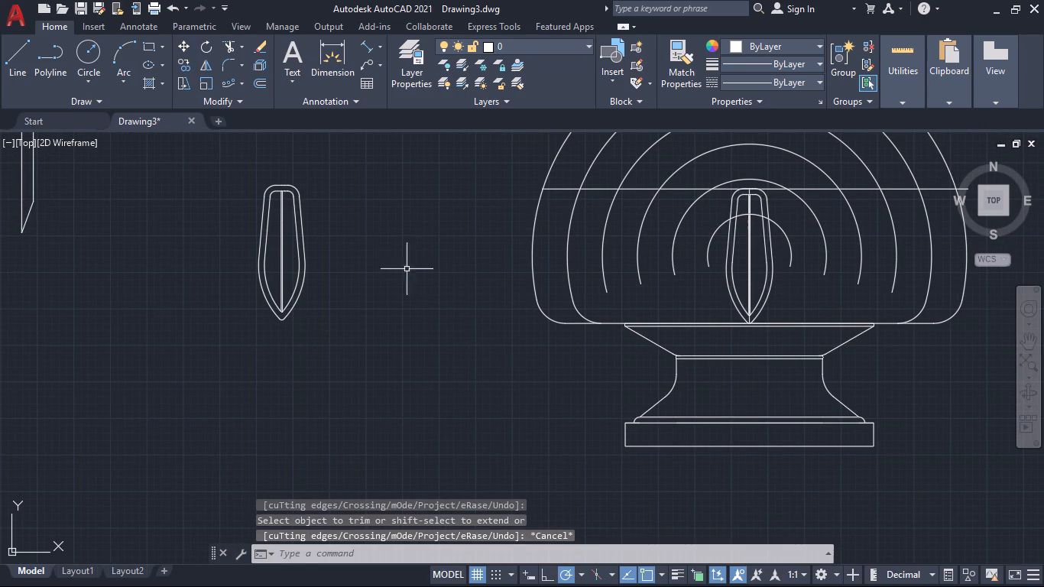
Draw a line from the central leaf strip's bottom tip 115 mm upward, continuing horizontally left past the bowl's outer edge.
left_click(11, 50)
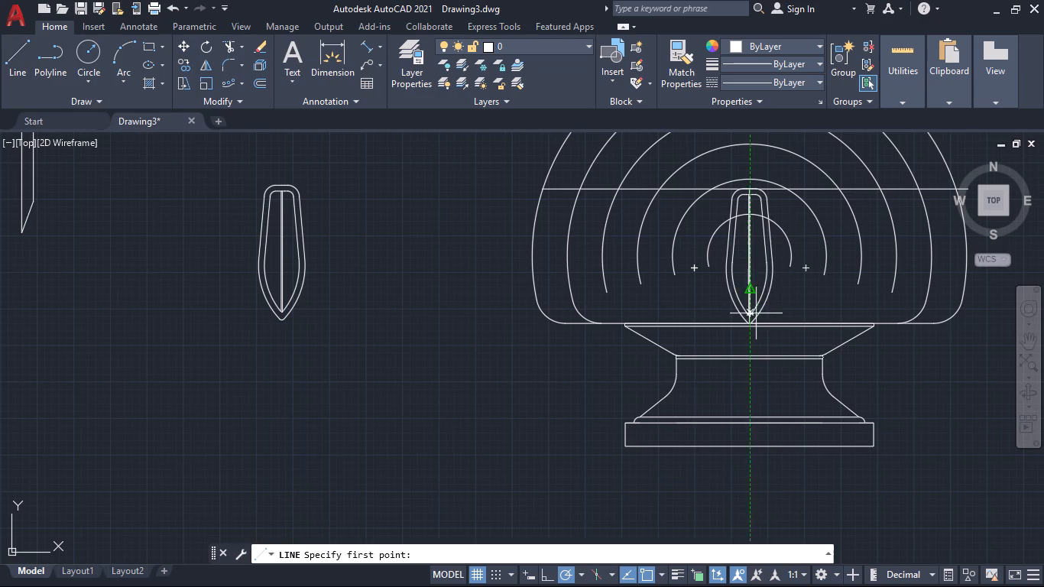
scroll(755, 315, "up", 4)
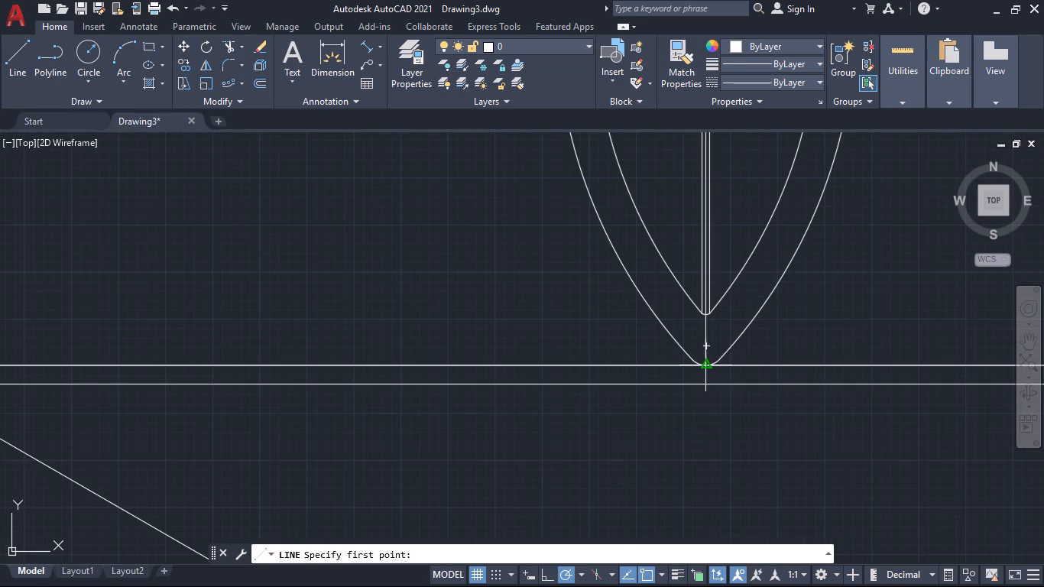
left_click(707, 362)
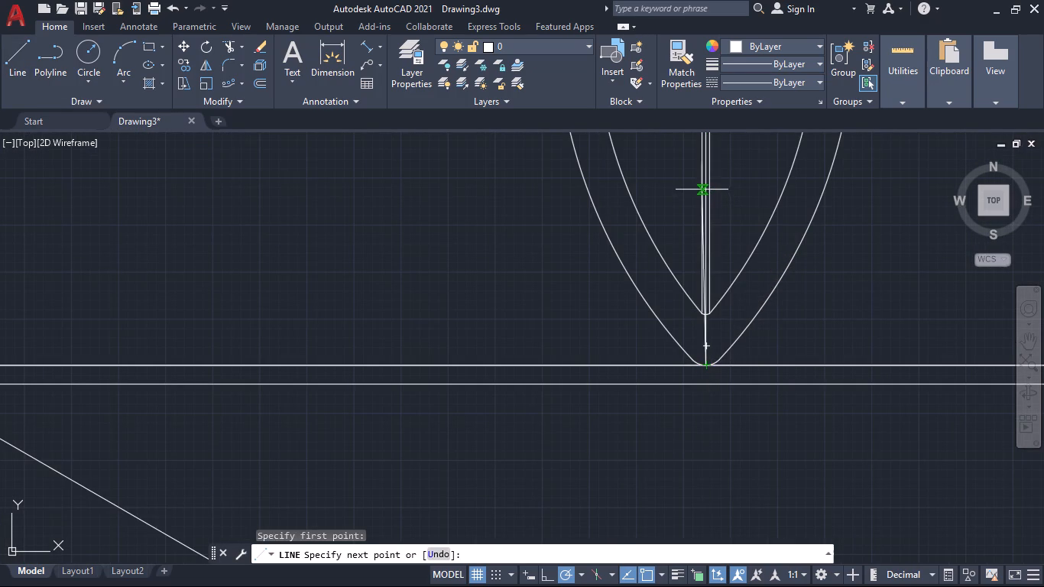
type("115")
key("Return")
scroll(696, 177, "down", 3)
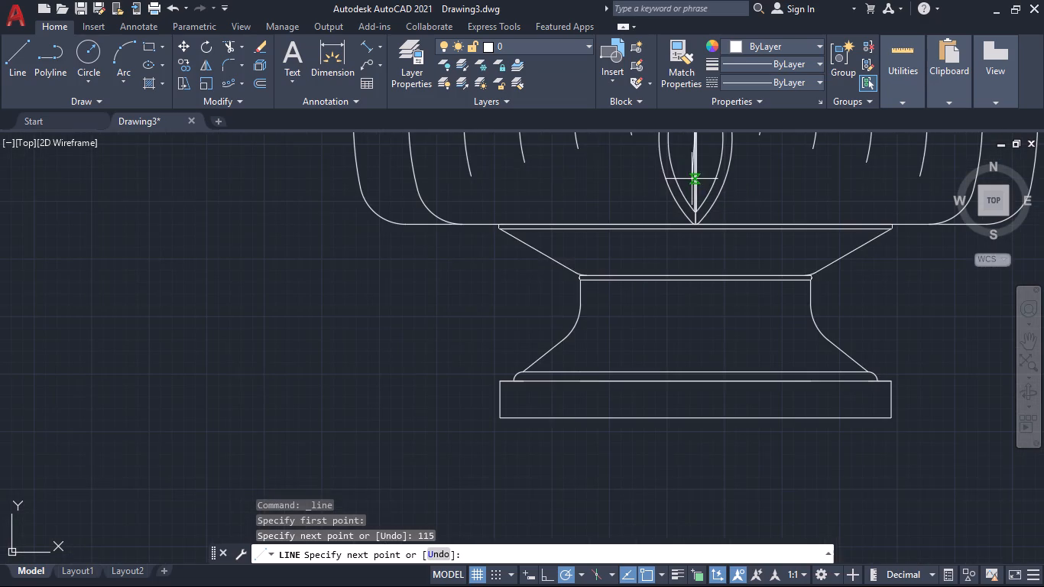
middle_click_drag(517, 186, 600, 327)
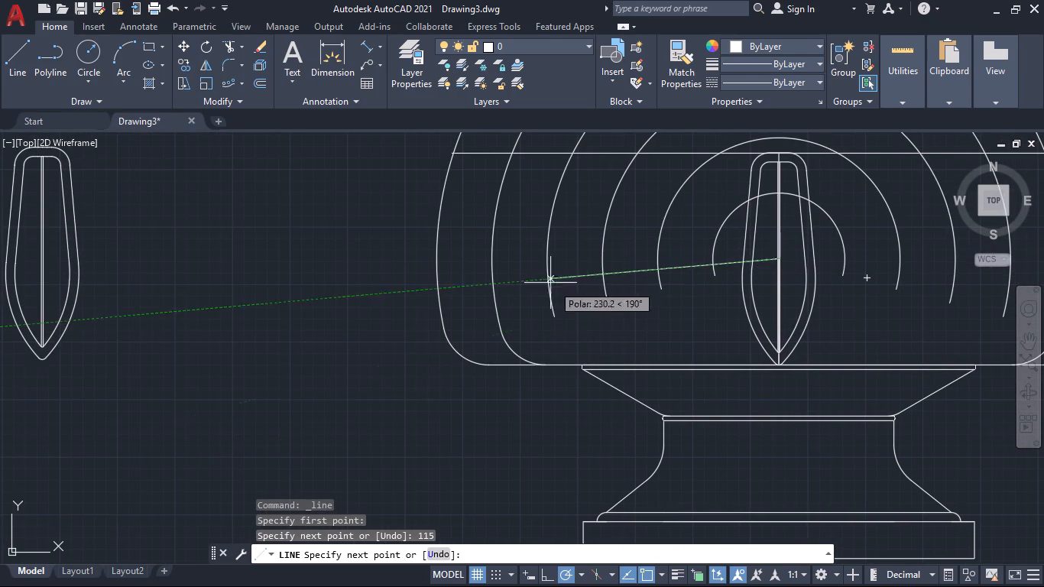
left_click(406, 255)
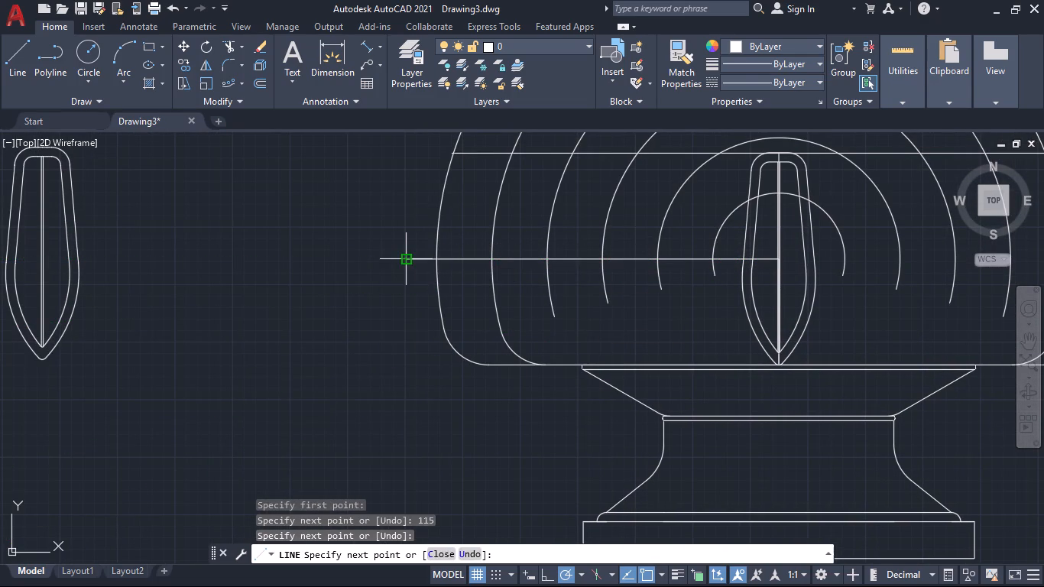
key("Escape")
Copy the detached leaf strip from its bottom tip about 428 mm horizontally onto the bowl's outer left edge.
scroll(219, 277, "down", 1)
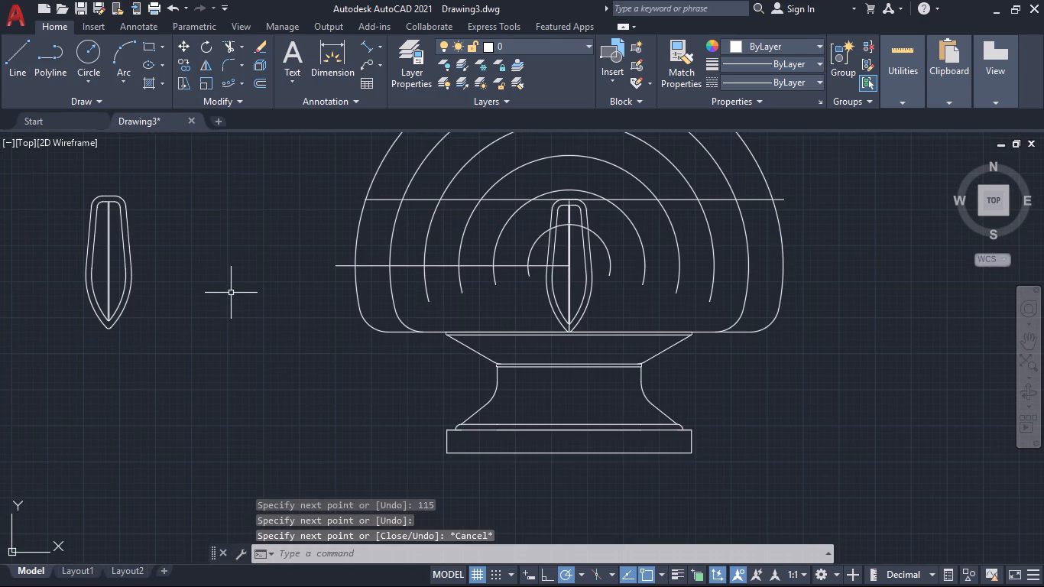
middle_click_drag(232, 293, 400, 319)
left_click(335, 368)
left_click(203, 175)
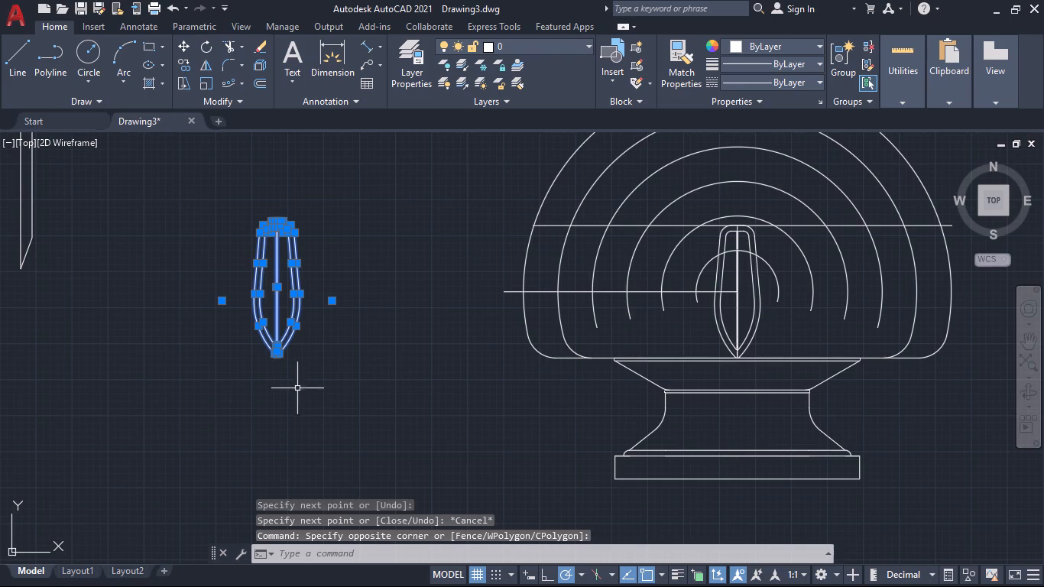
type("cp")
key("Return")
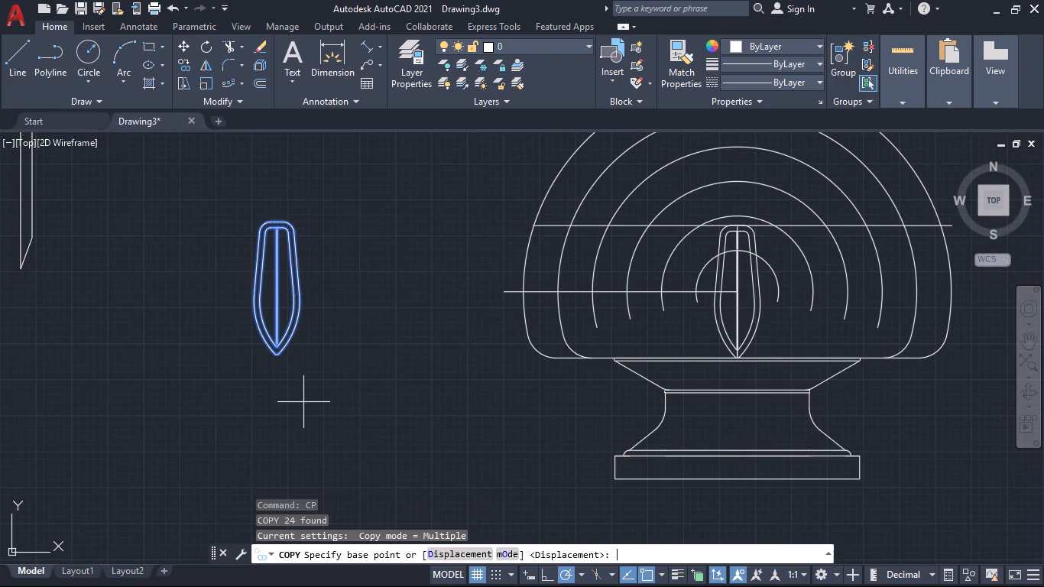
scroll(277, 389, "up", 1)
left_click(277, 334)
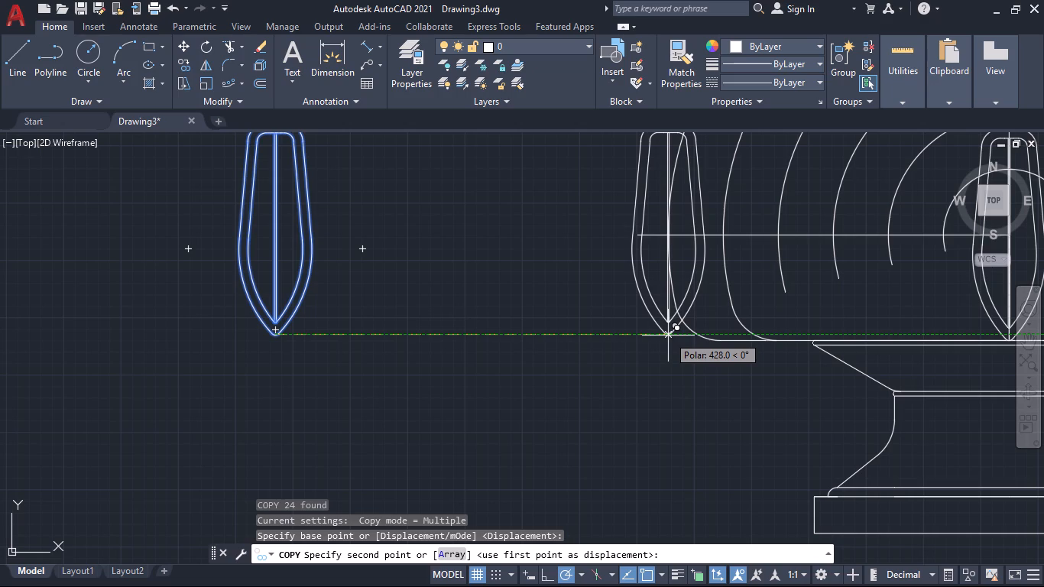
left_click(668, 336)
key("Escape")
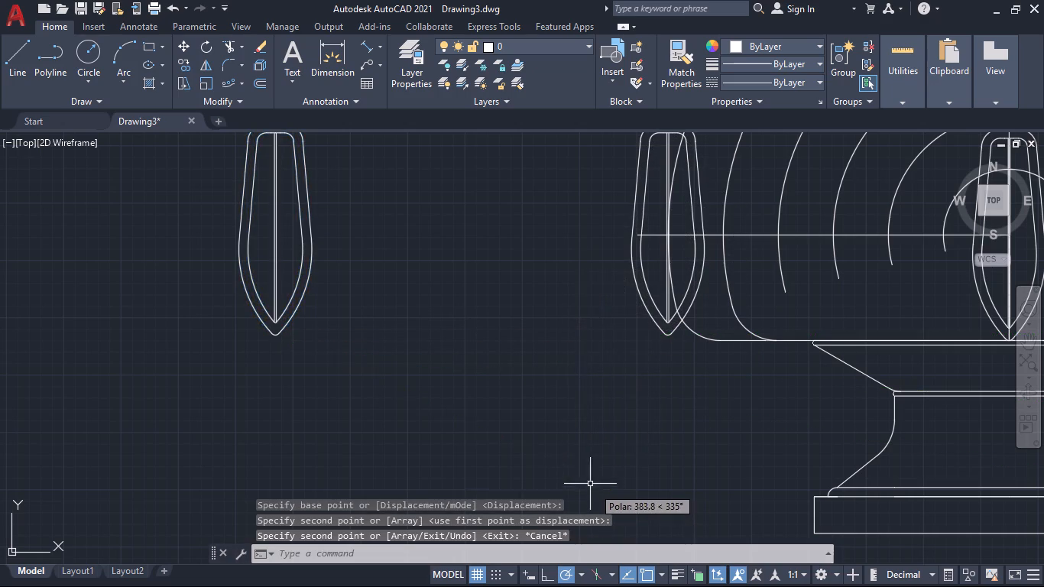
Create a path array of the copied leaf strip along the horizontal construction line across the bowl.
scroll(595, 465, "down", 2)
middle_click_drag(607, 459, 568, 436)
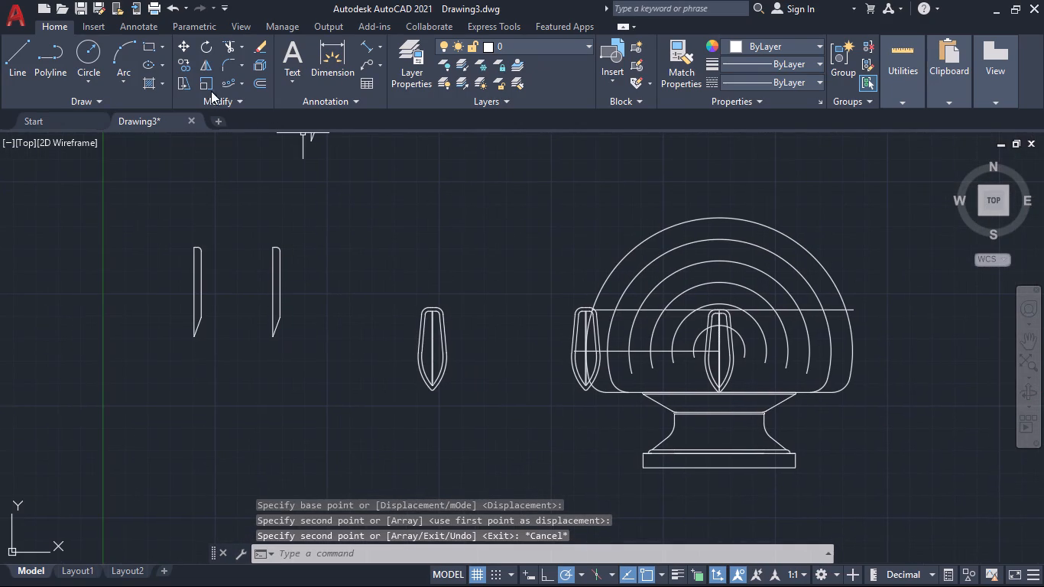
left_click(219, 85)
left_click(527, 272)
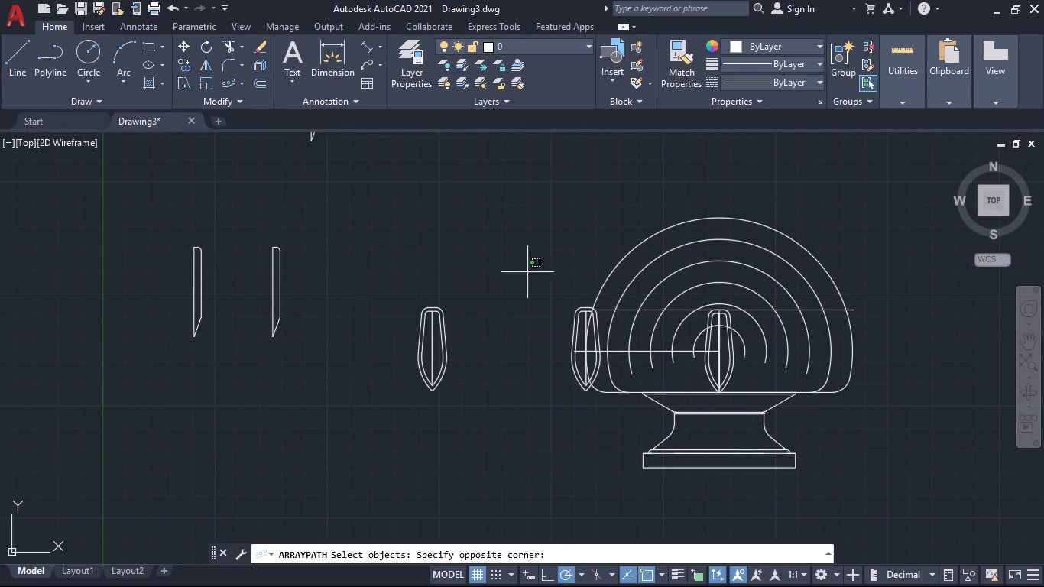
left_click(601, 398)
scroll(593, 394, "up", 1)
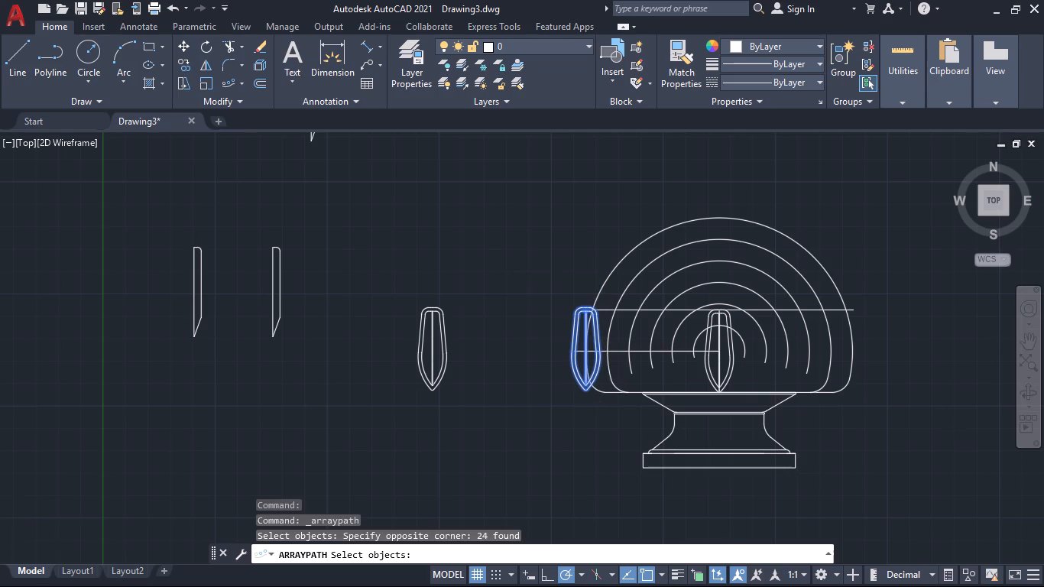
scroll(593, 394, "up", 2)
scroll(592, 394, "down", 1)
key("Return")
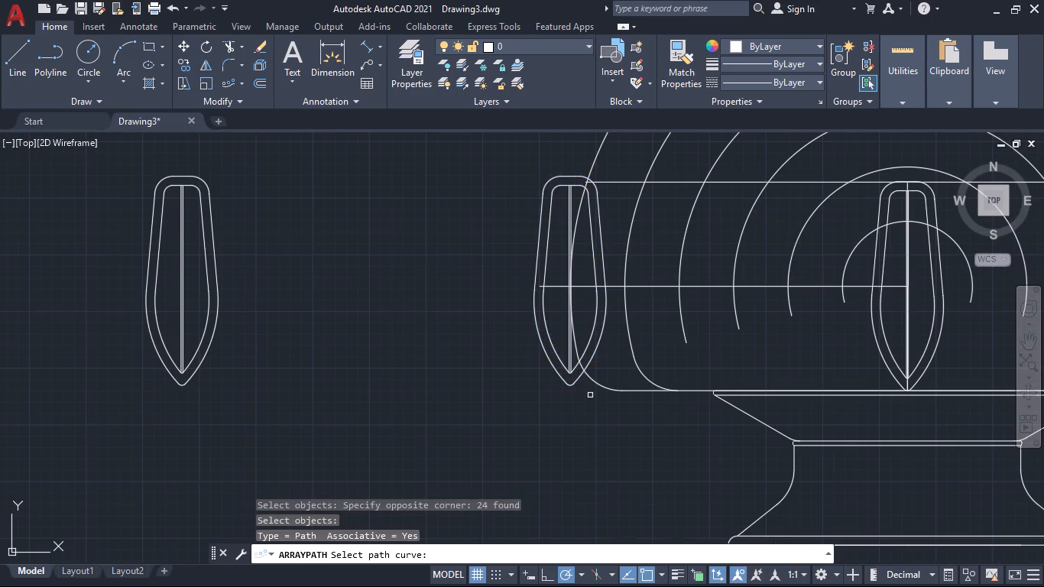
left_click(619, 287)
scroll(812, 398, "down", 2)
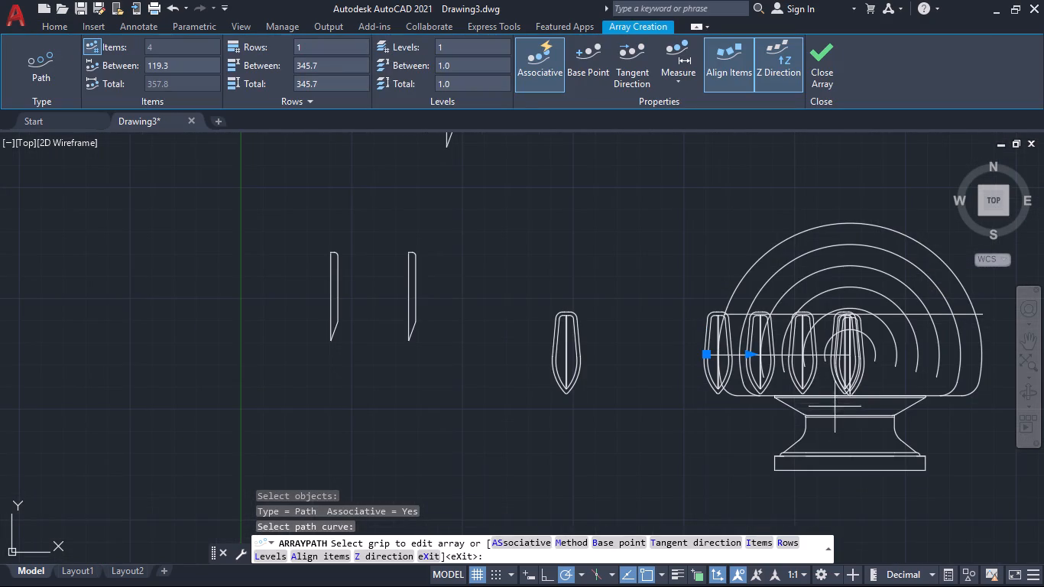
Reduce the leaf-strip path array's item spacing to about 33.4 mm and finish the array.
left_click_drag(751, 355, 759, 355)
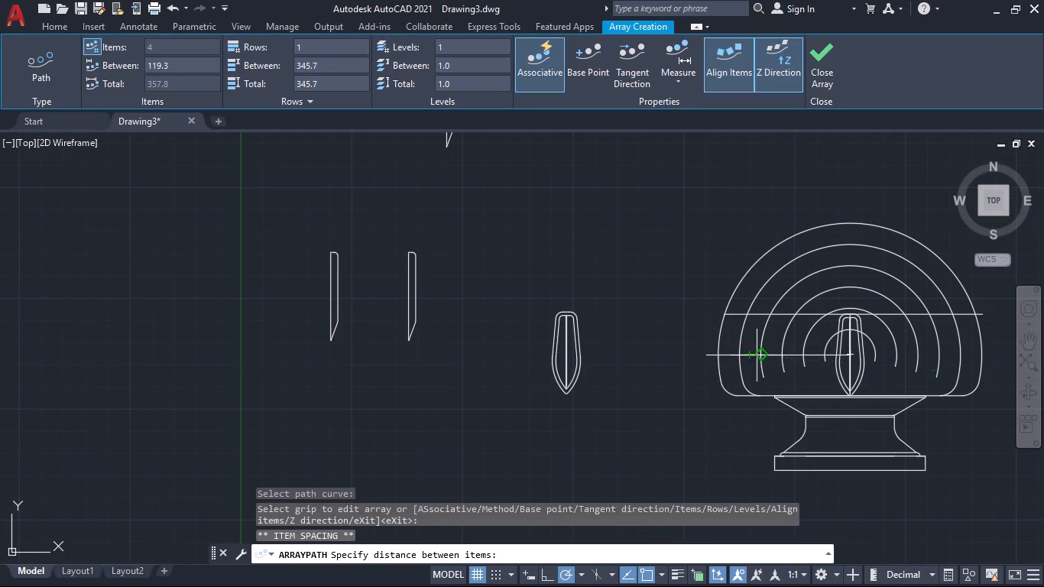
left_click_drag(759, 355, 724, 356)
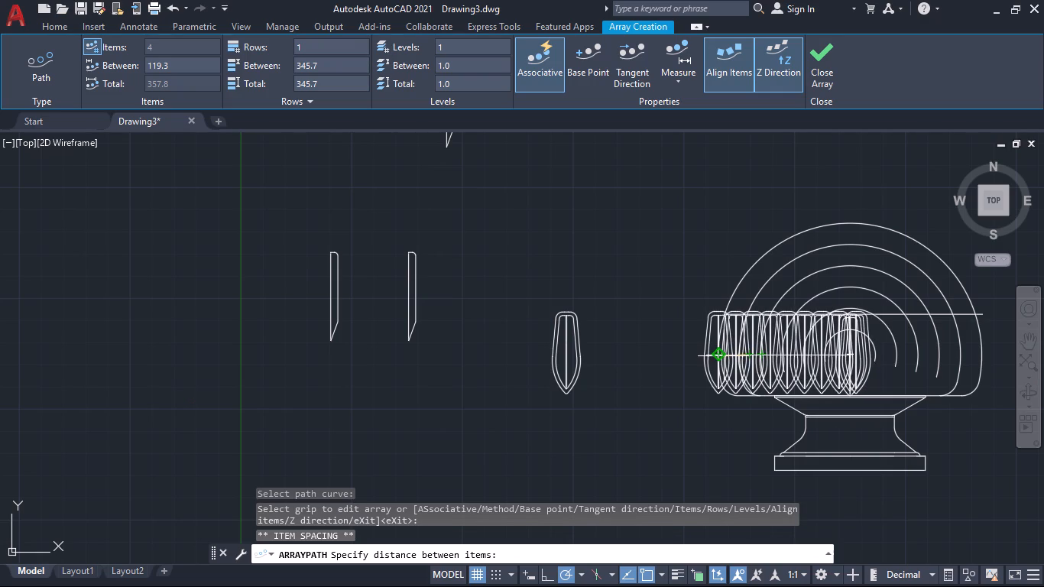
left_click_drag(724, 356, 723, 356)
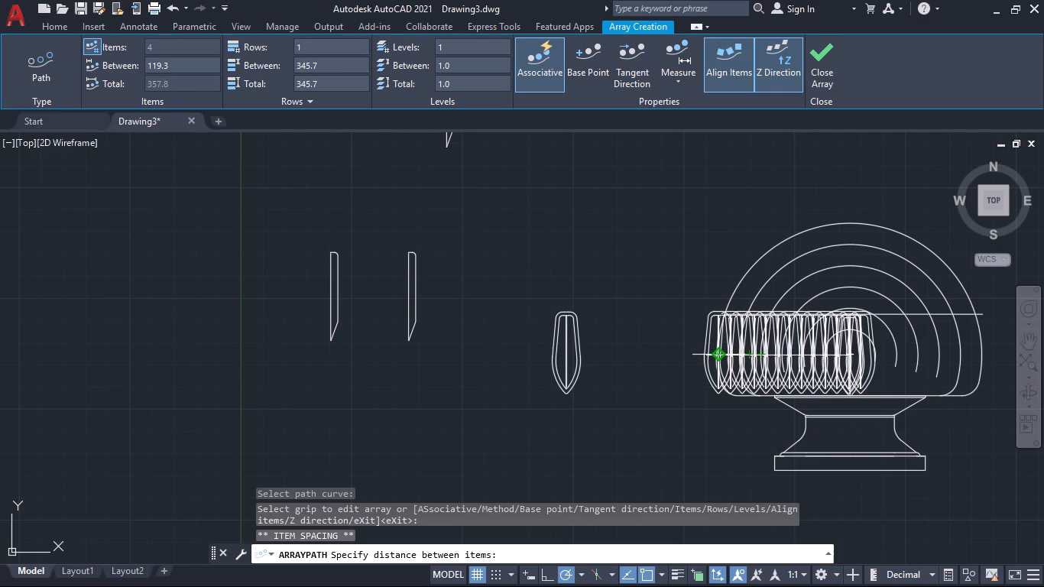
left_click_drag(723, 356, 706, 355)
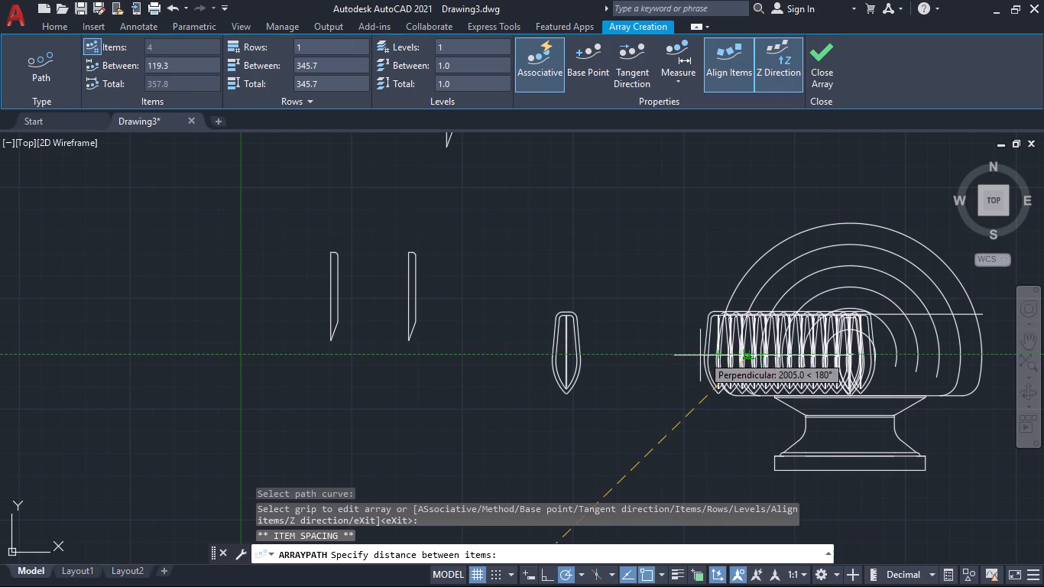
left_click_drag(706, 355, 727, 355)
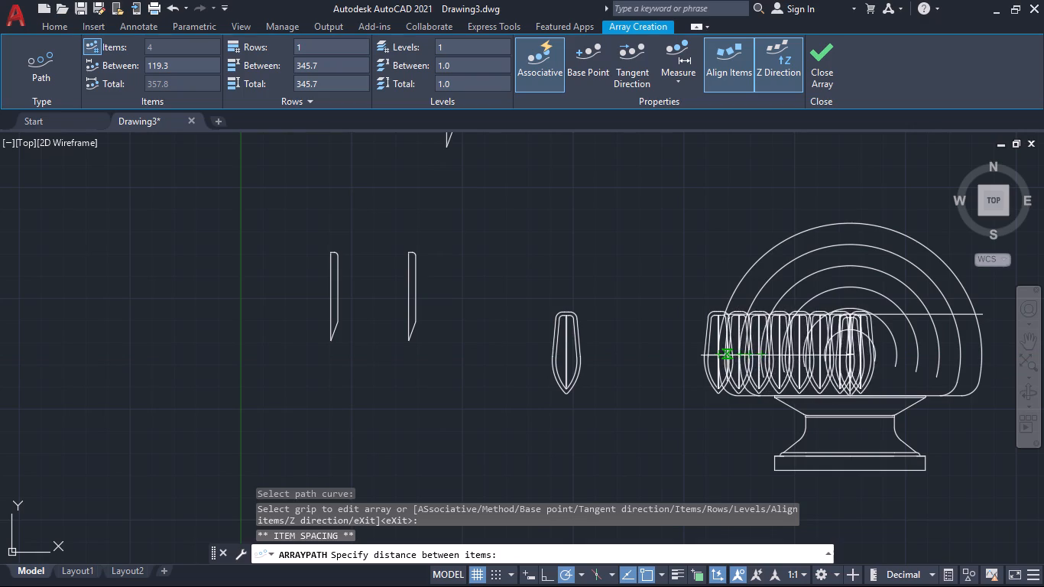
left_click_drag(727, 355, 725, 355)
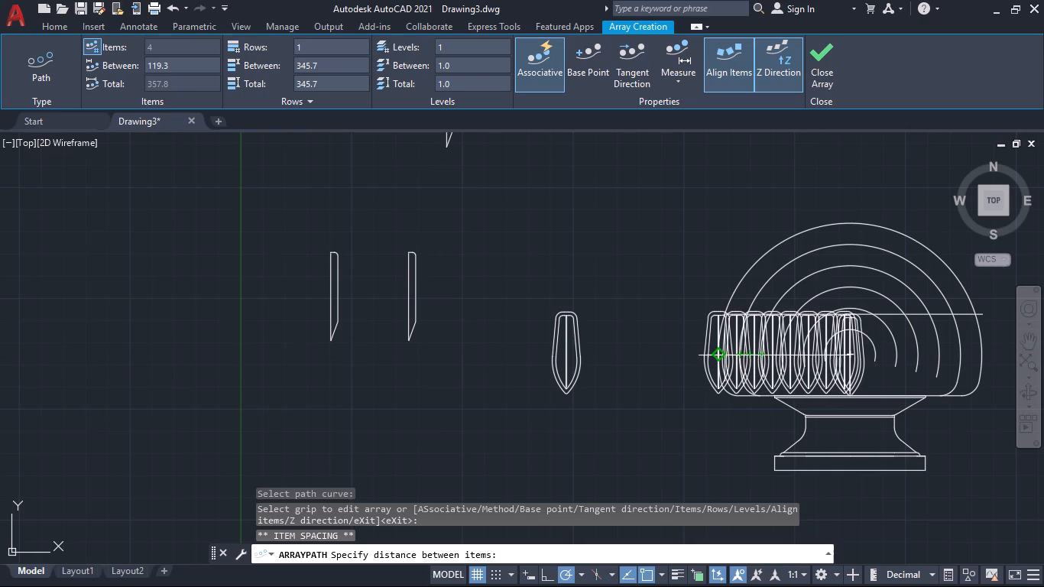
left_click(725, 355)
scroll(871, 377, "down", 2)
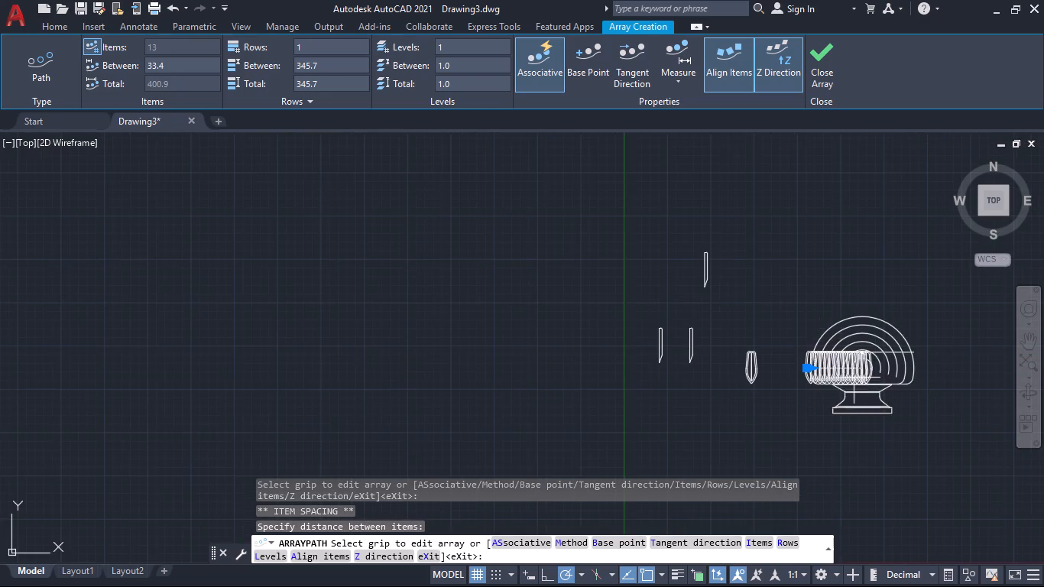
scroll(851, 378, "up", 3)
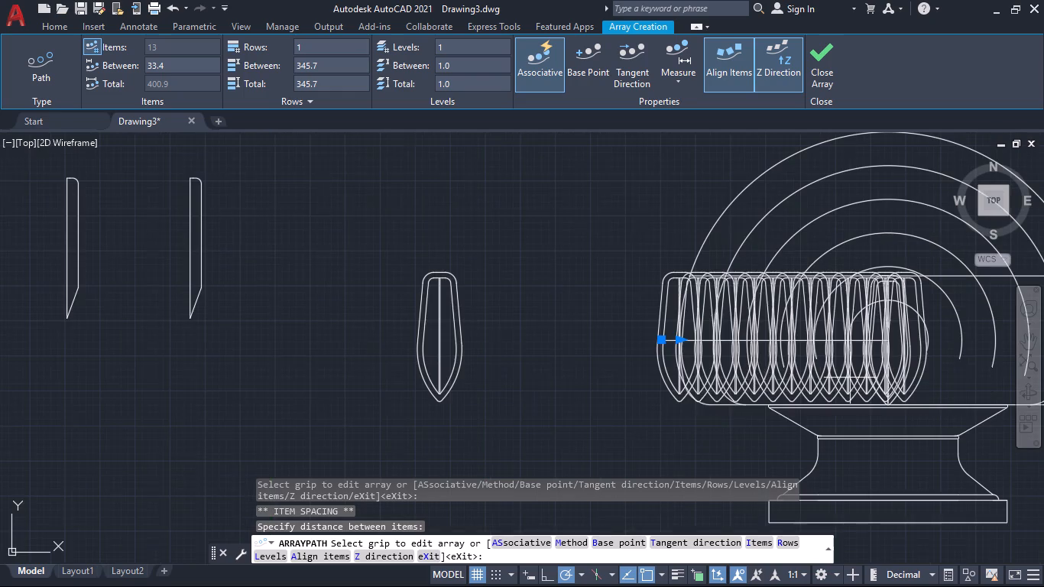
left_click(829, 64)
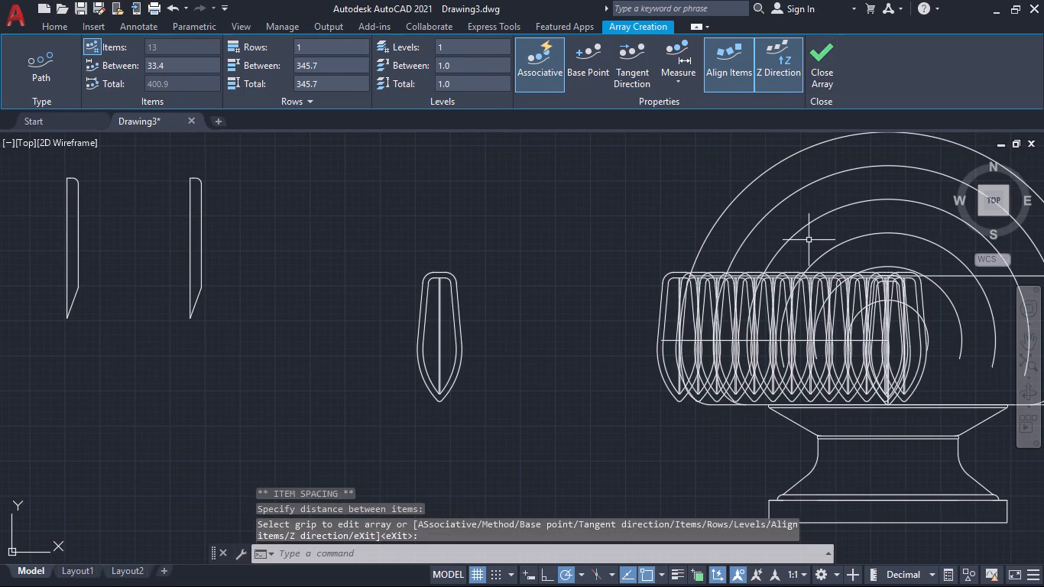
Mirror the central leaf strip and horizontal construction lines enclosed by a selection window about the urn's vertical centerline, keeping the originals.
scroll(808, 316, "down", 2)
middle_click_drag(767, 389, 607, 353)
scroll(638, 347, "up", 1)
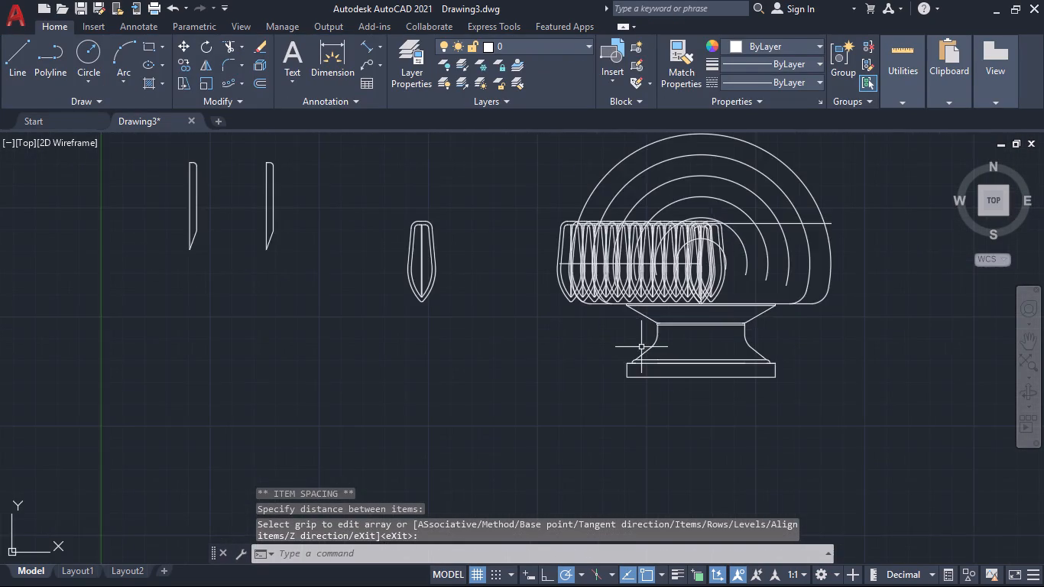
scroll(641, 347, "up", 1)
middle_click_drag(462, 230, 462, 309)
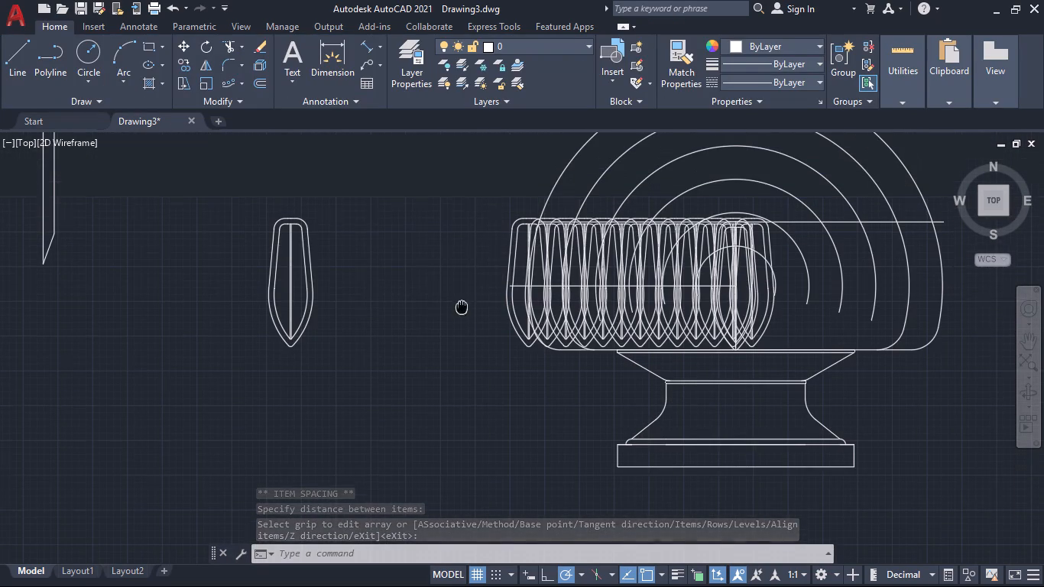
middle_click_drag(462, 309, 462, 310)
left_click(469, 181)
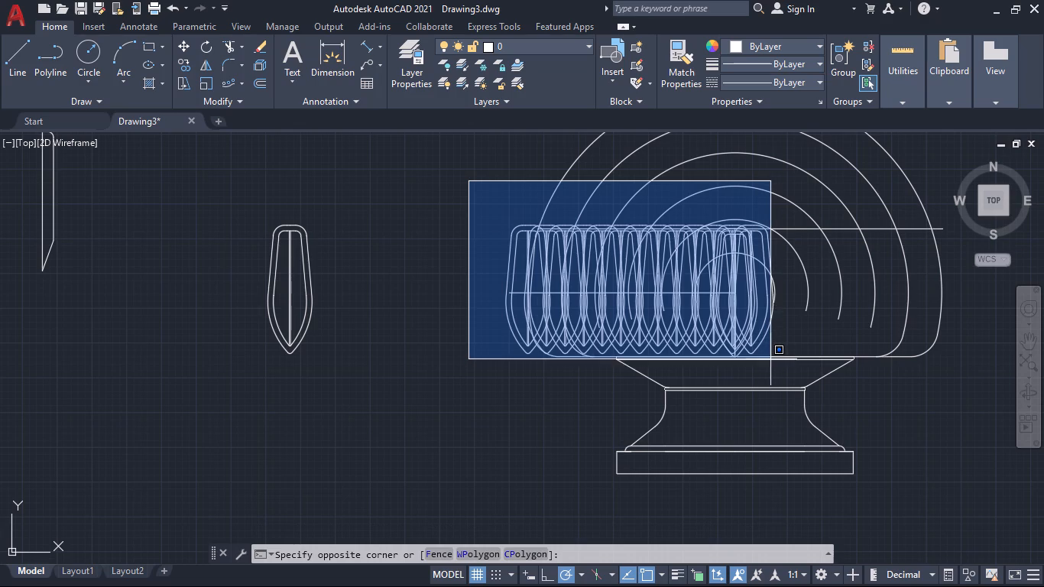
left_click(770, 355)
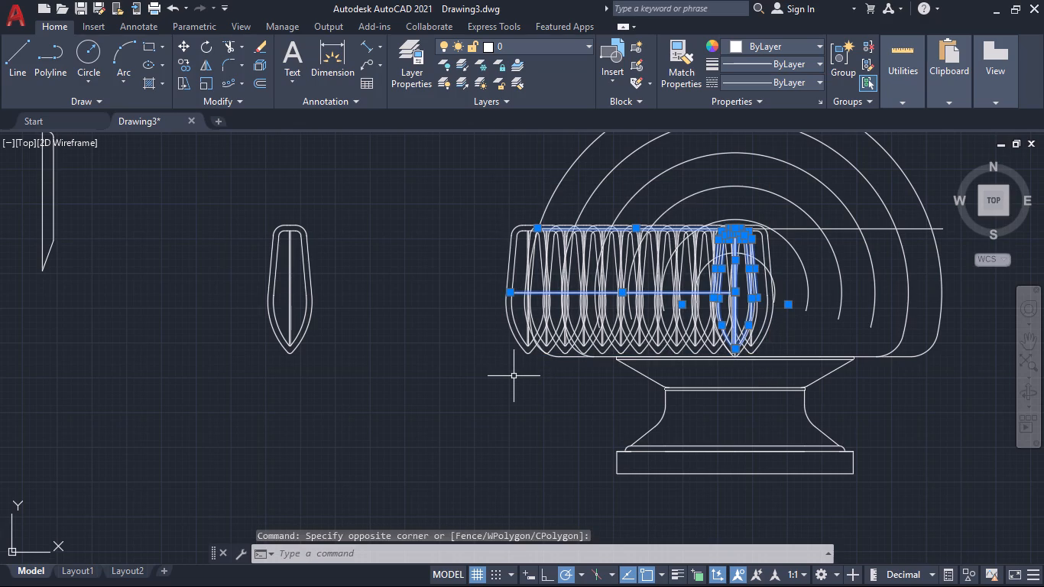
type("mi")
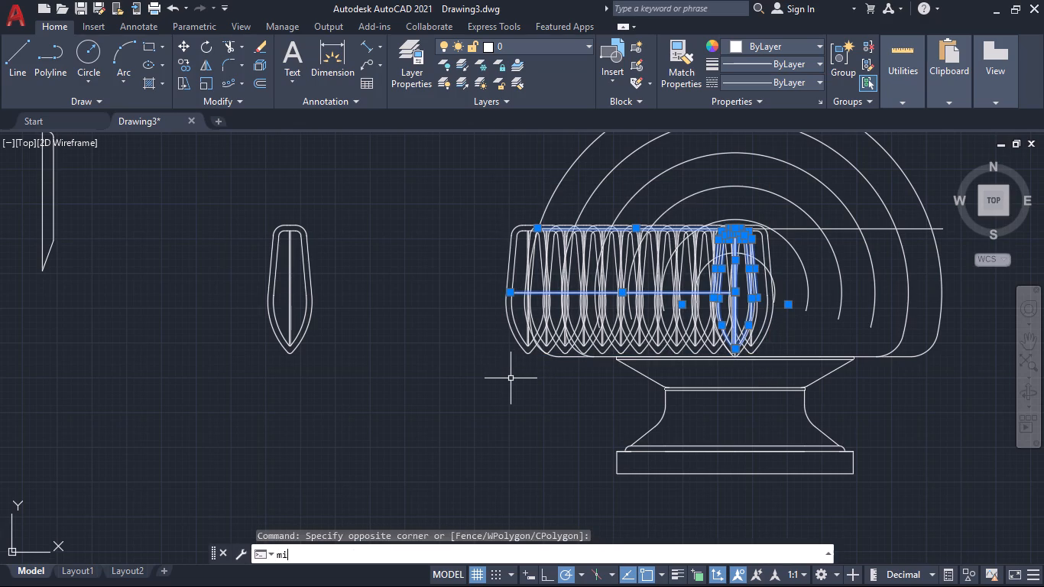
key("Return")
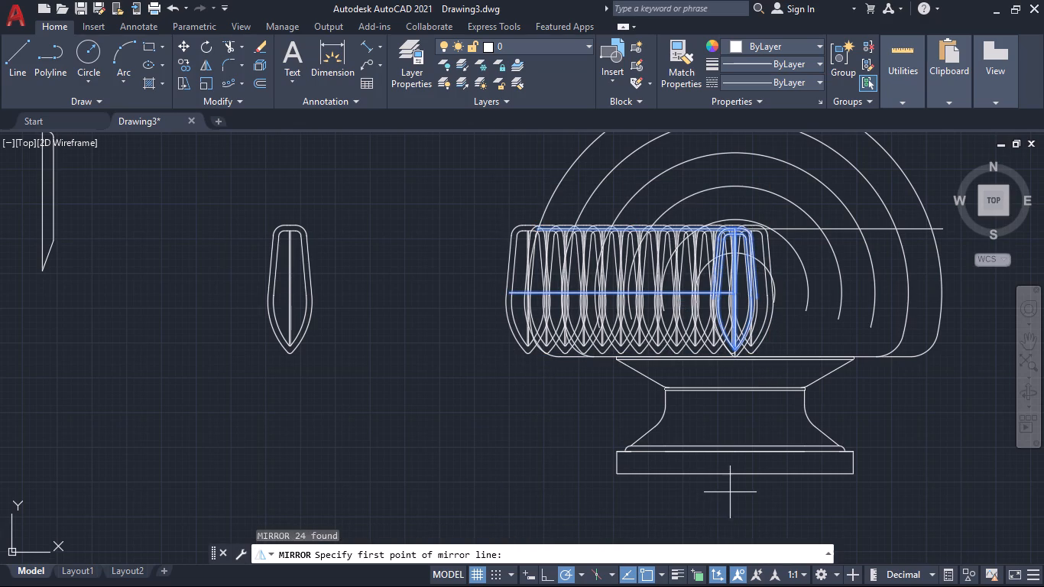
left_click(738, 478)
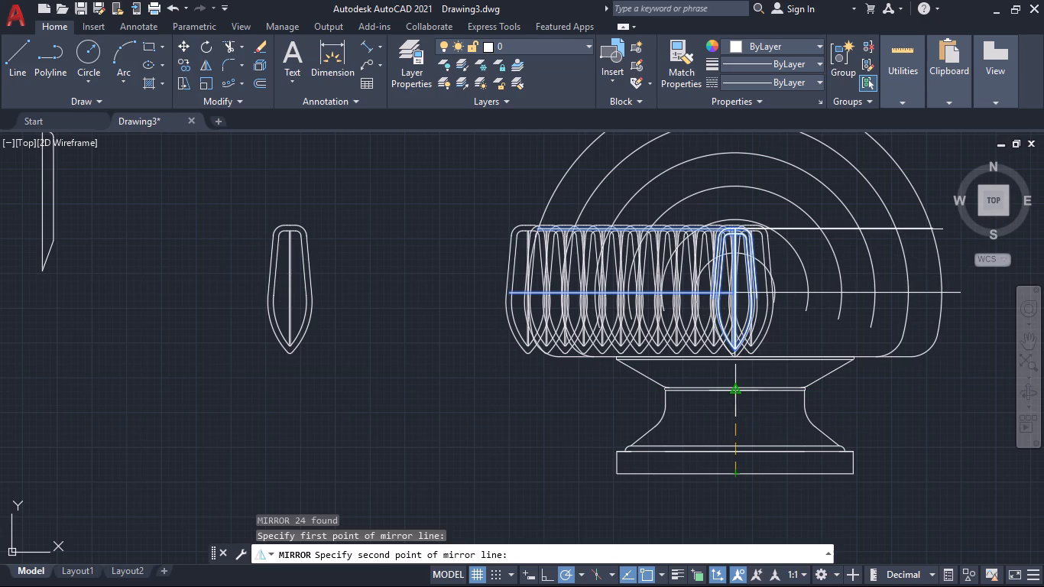
left_click(734, 390)
key("Return")
Mirror the leaf-strip path array, selecting the whole array as the source object.
key("Return")
scroll(806, 368, "down", 2)
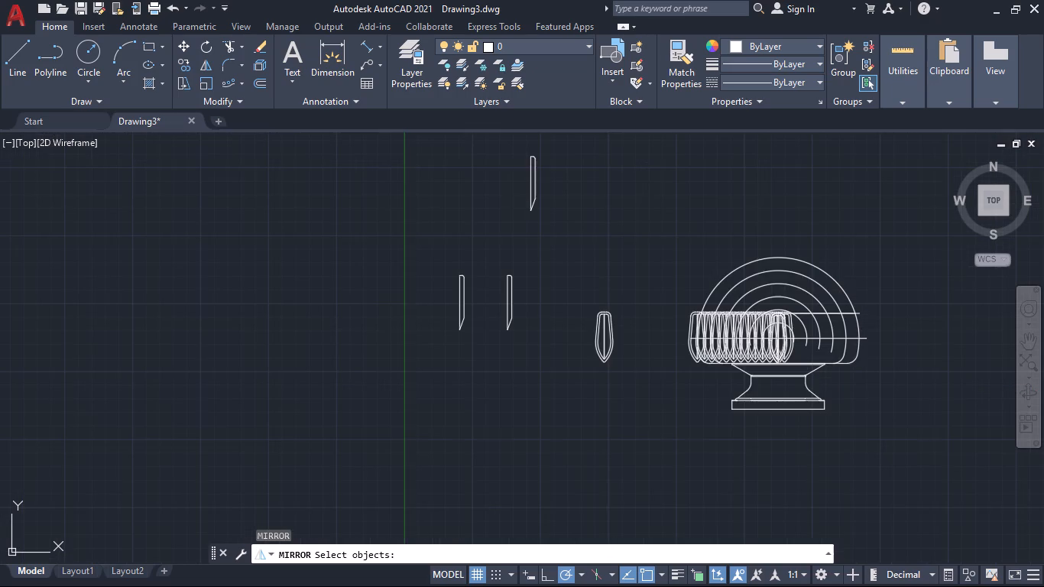
scroll(802, 368, "up", 2)
left_click(767, 319)
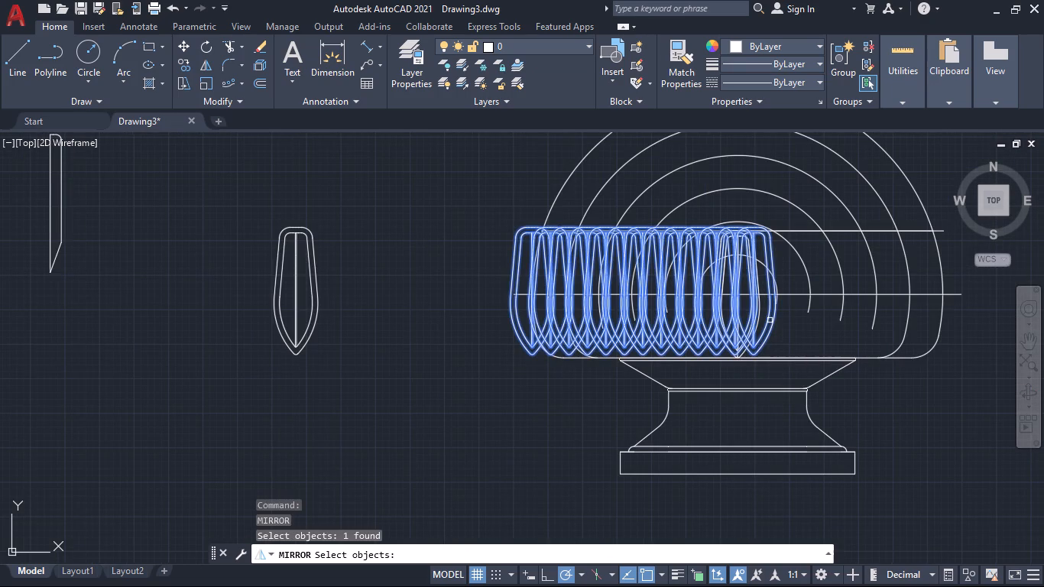
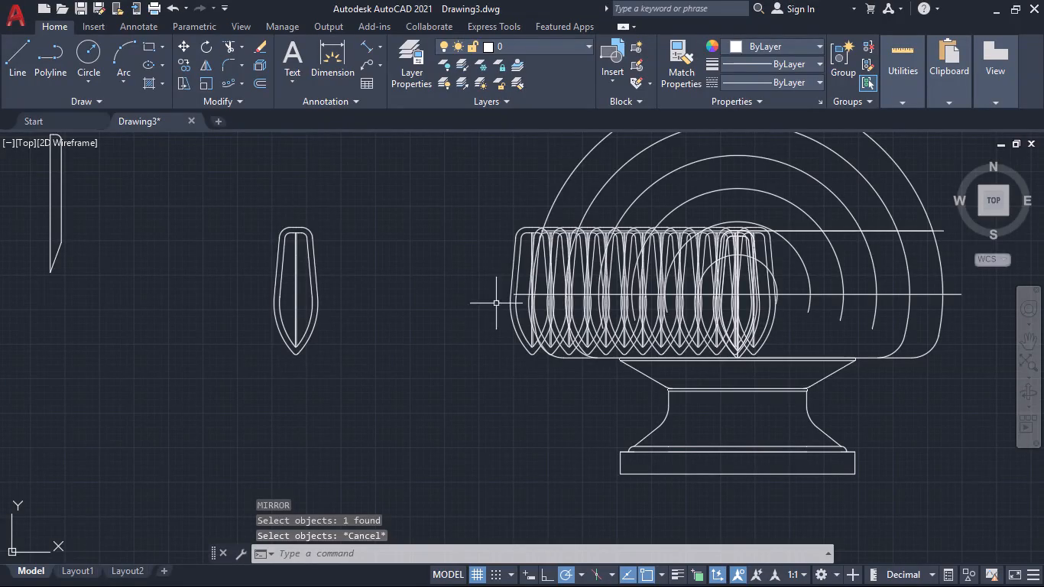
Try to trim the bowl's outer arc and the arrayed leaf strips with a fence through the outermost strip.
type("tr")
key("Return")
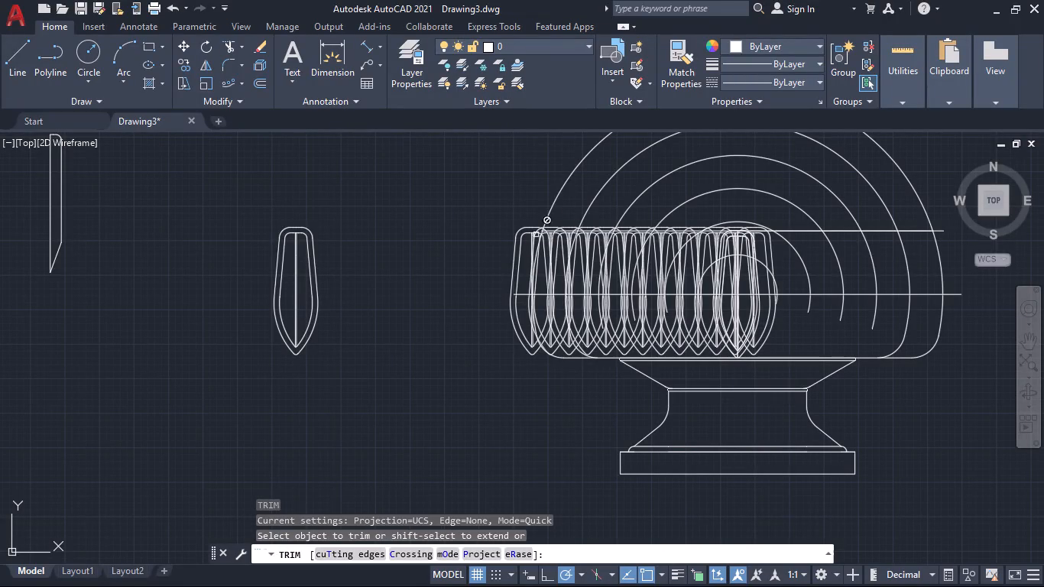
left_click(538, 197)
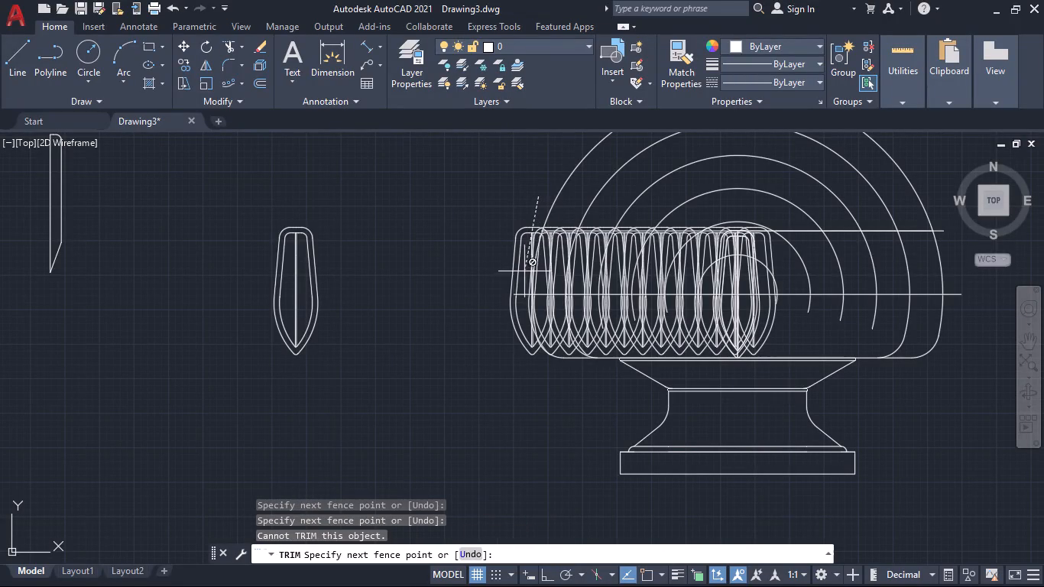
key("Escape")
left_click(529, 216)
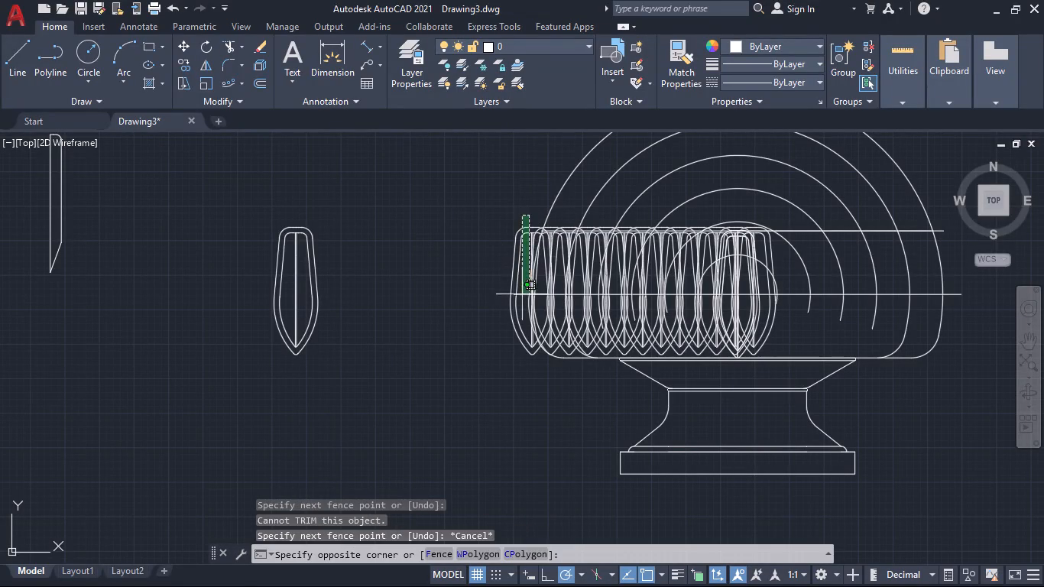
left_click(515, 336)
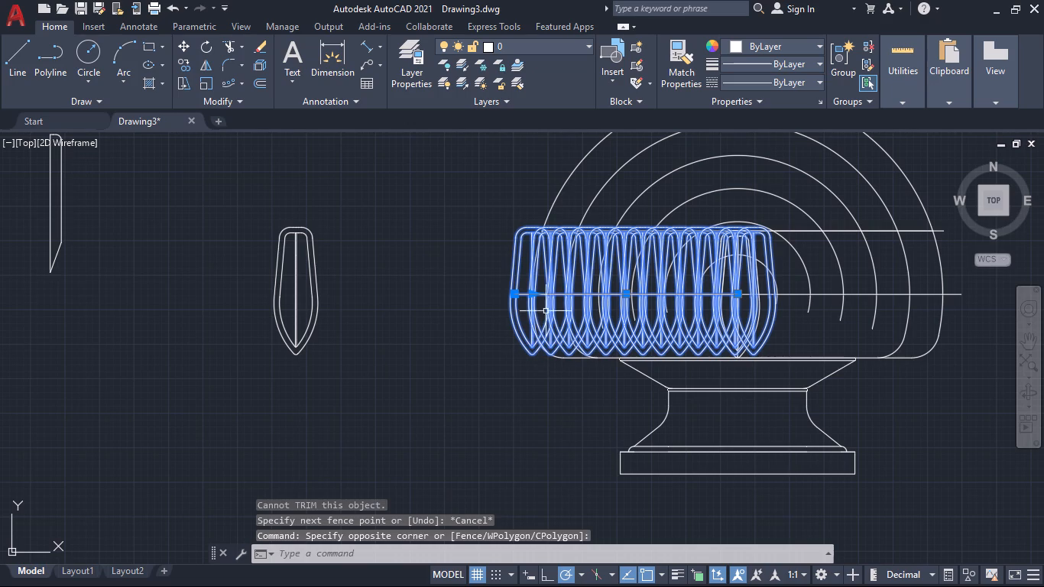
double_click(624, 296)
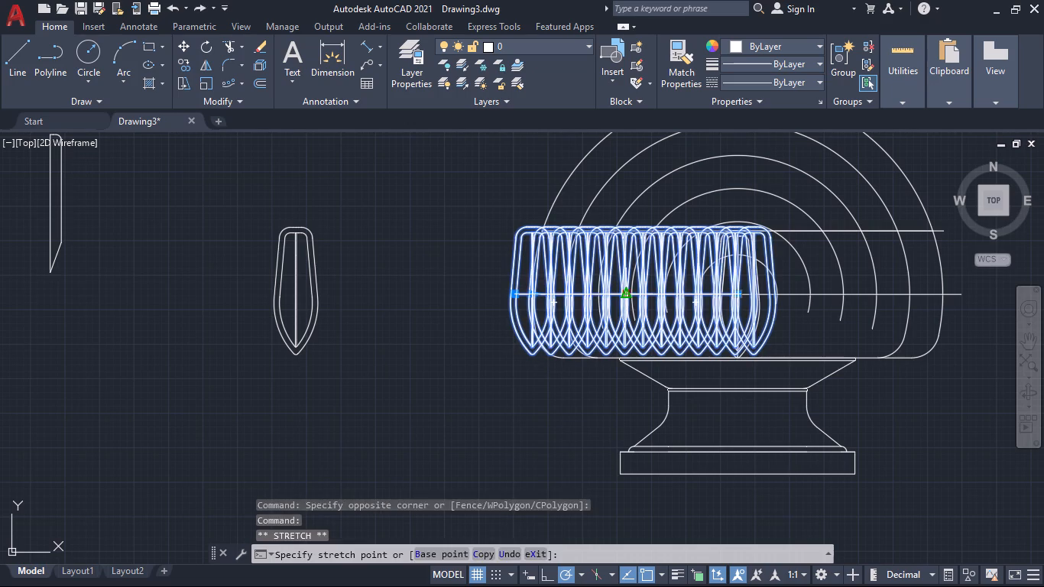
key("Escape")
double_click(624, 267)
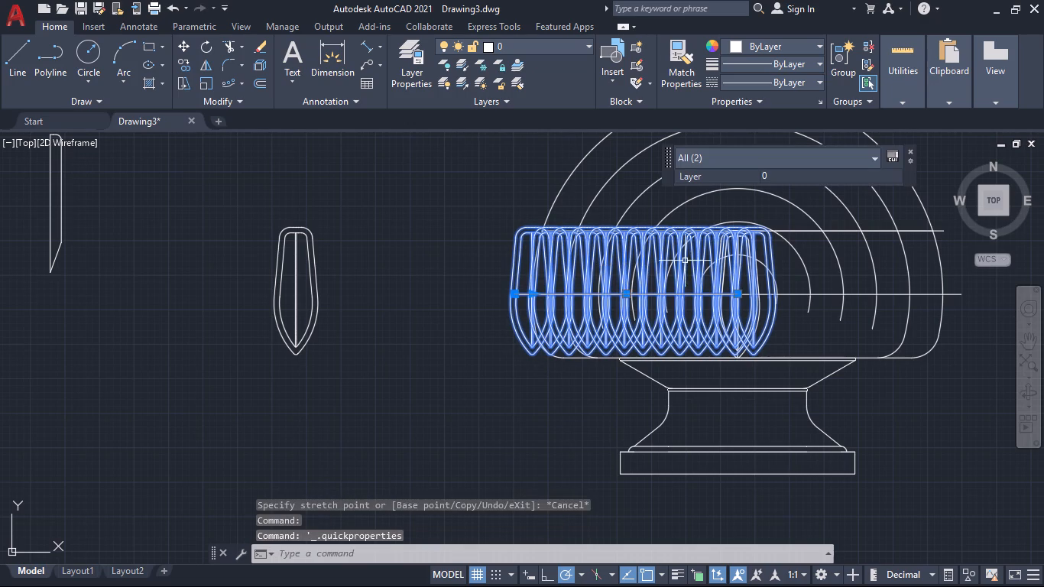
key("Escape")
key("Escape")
Undo the mirror operations and the leaf-strip path array, back to the single copied strip at the bowl's edge.
key("ctrl+z")
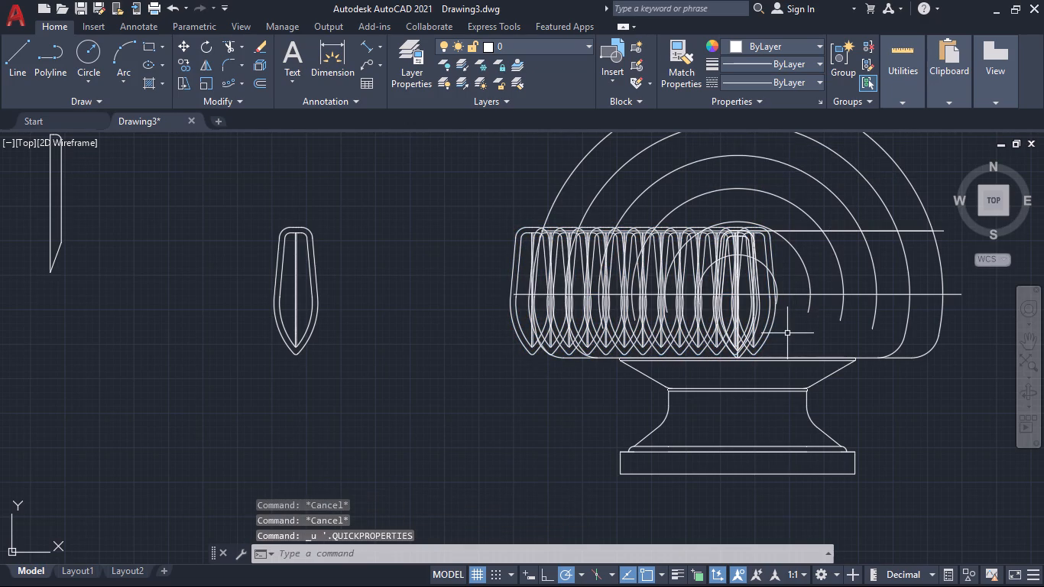
key("ctrl+z")
key("ctrl+z")
key("ctrl+z")
key("ctrl+z")
key("ctrl+z")
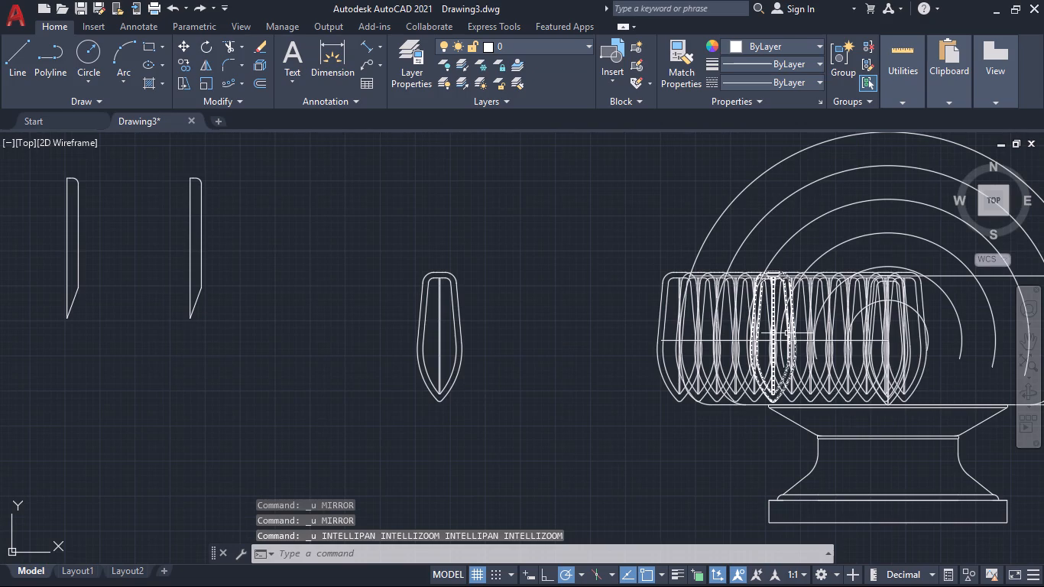
key("ctrl+z")
Create a path array of the whole copied leaf strip along the horizontal construction line through the bowl.
scroll(599, 344, "up", 2)
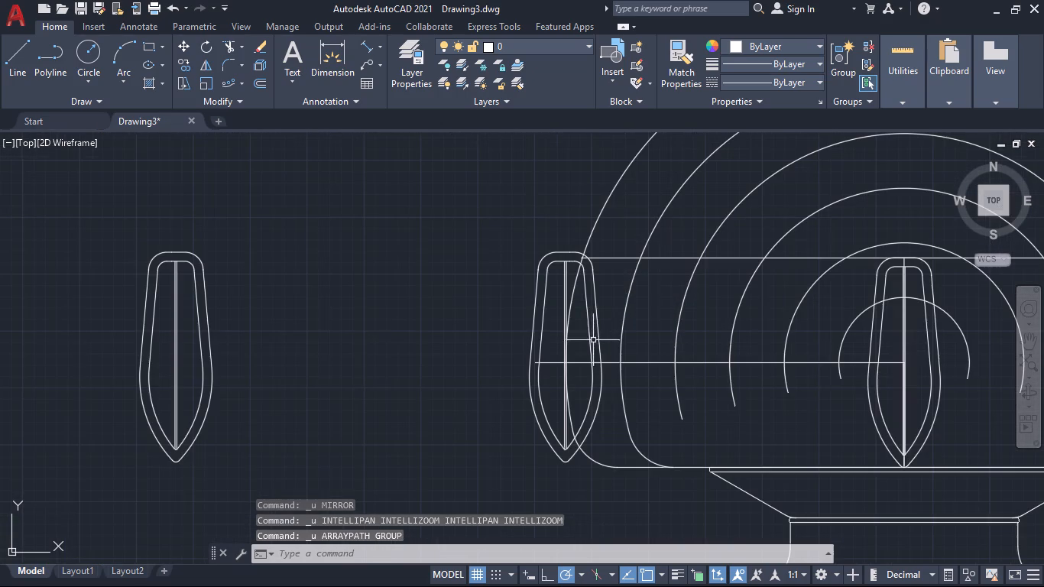
scroll(576, 331, "down", 1)
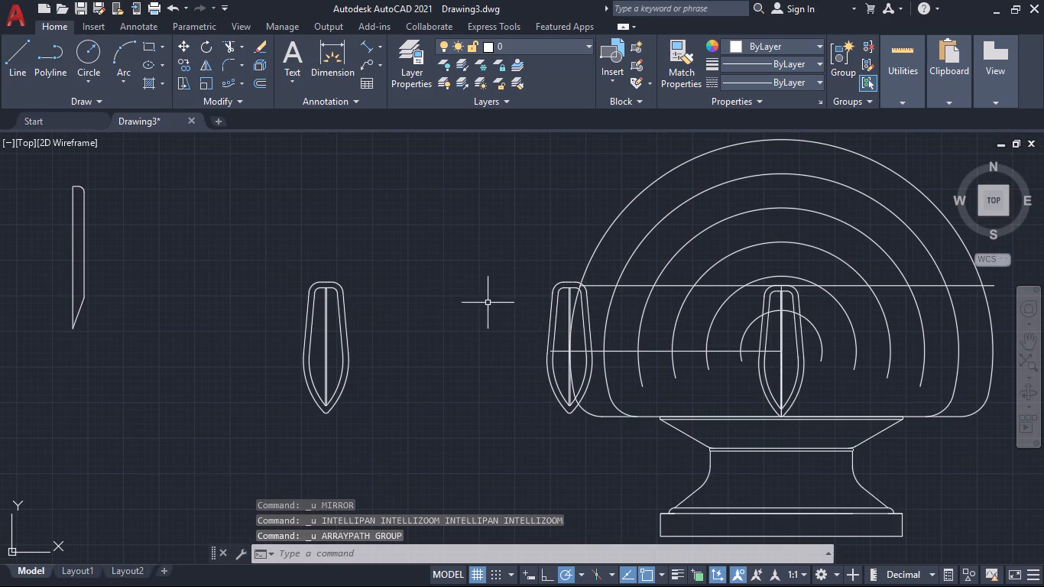
left_click(545, 263)
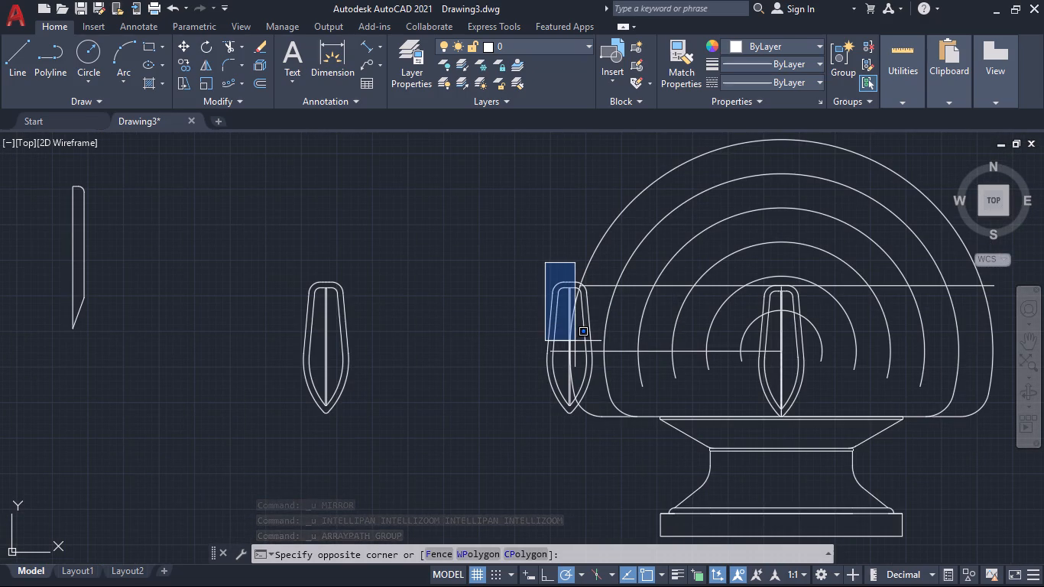
left_click(598, 340)
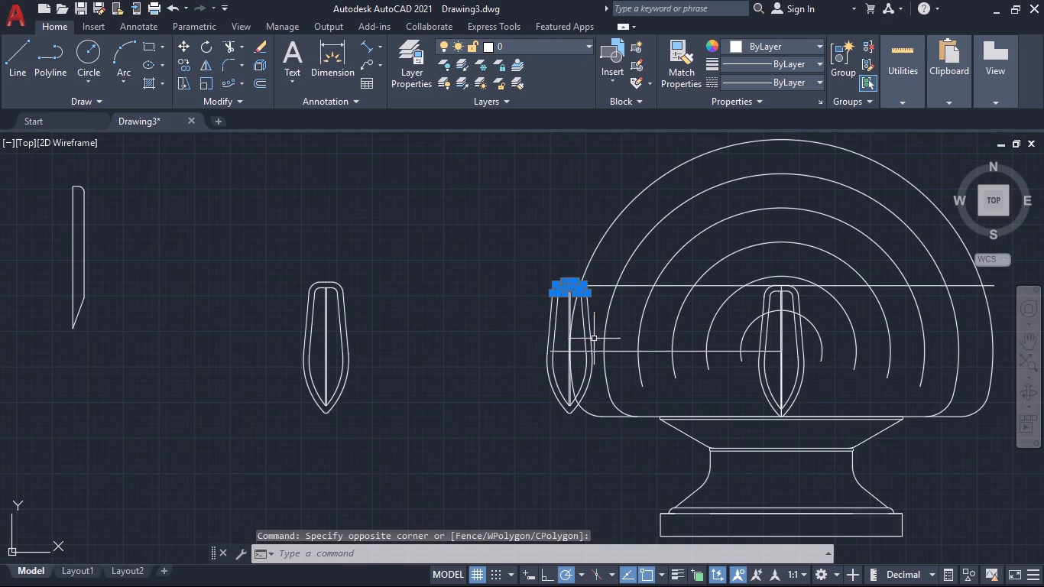
left_click(506, 231)
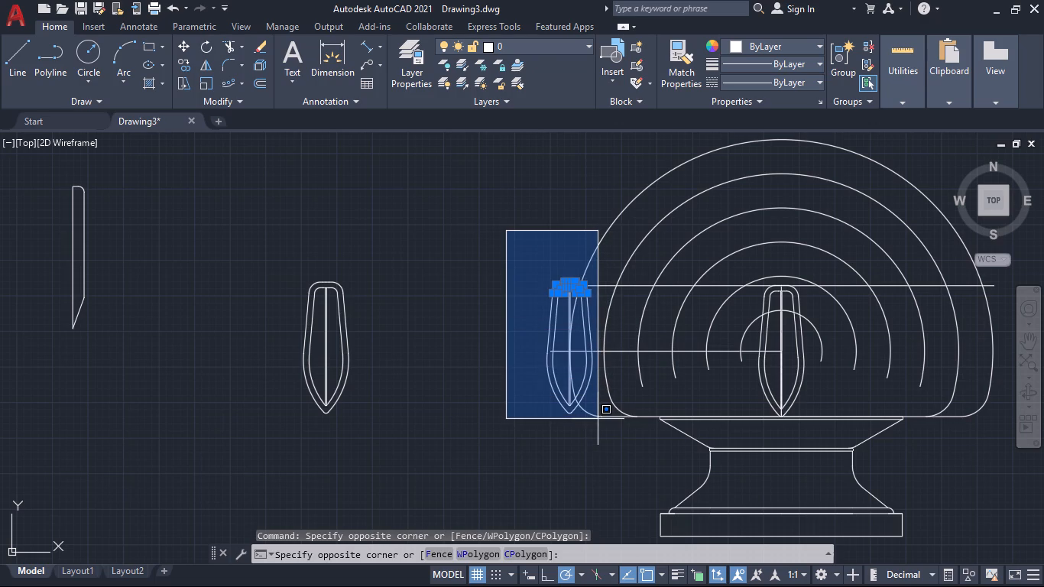
left_click(594, 417)
scroll(569, 410, "up", 2)
scroll(569, 410, "down", 2)
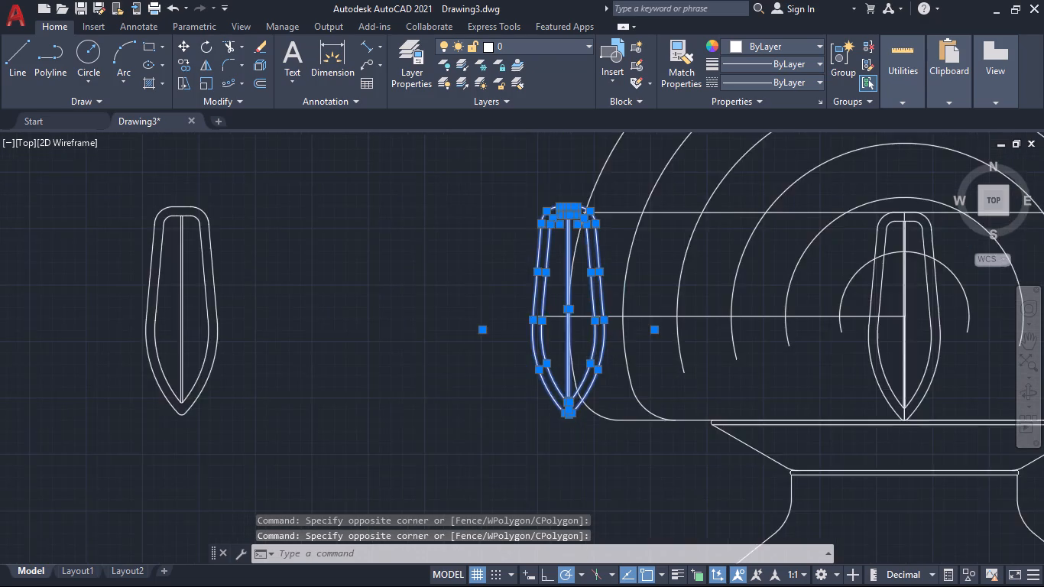
left_click(227, 82)
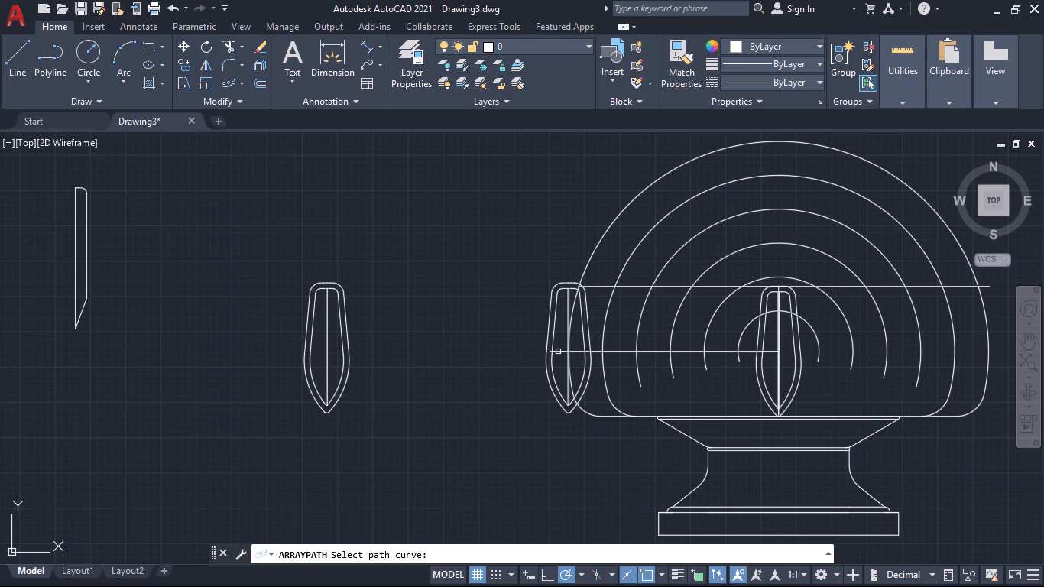
left_click(558, 352)
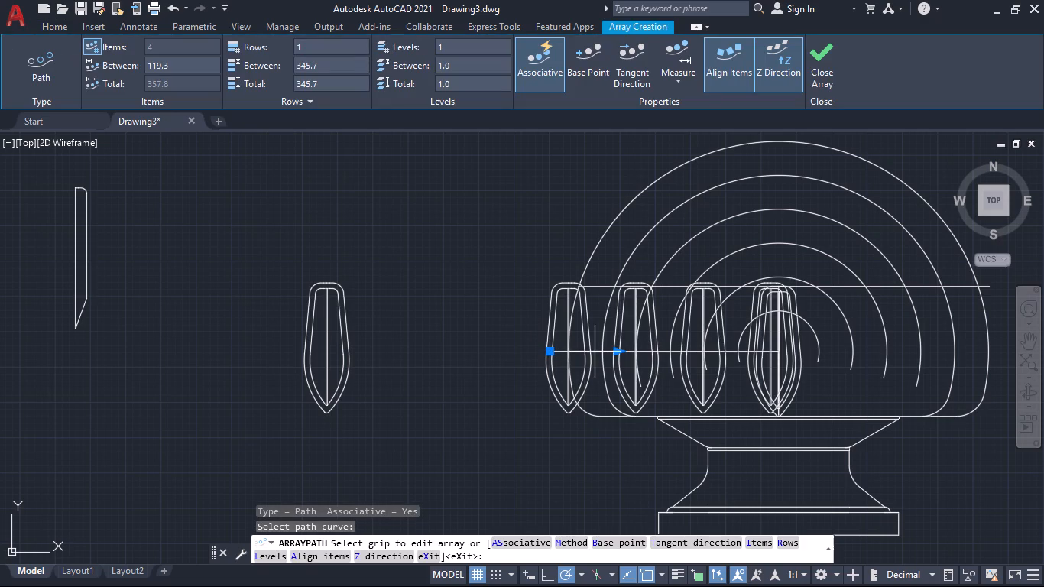
Reduce the leaf-strip path array's item spacing to about 75.1 mm.
left_click(616, 354)
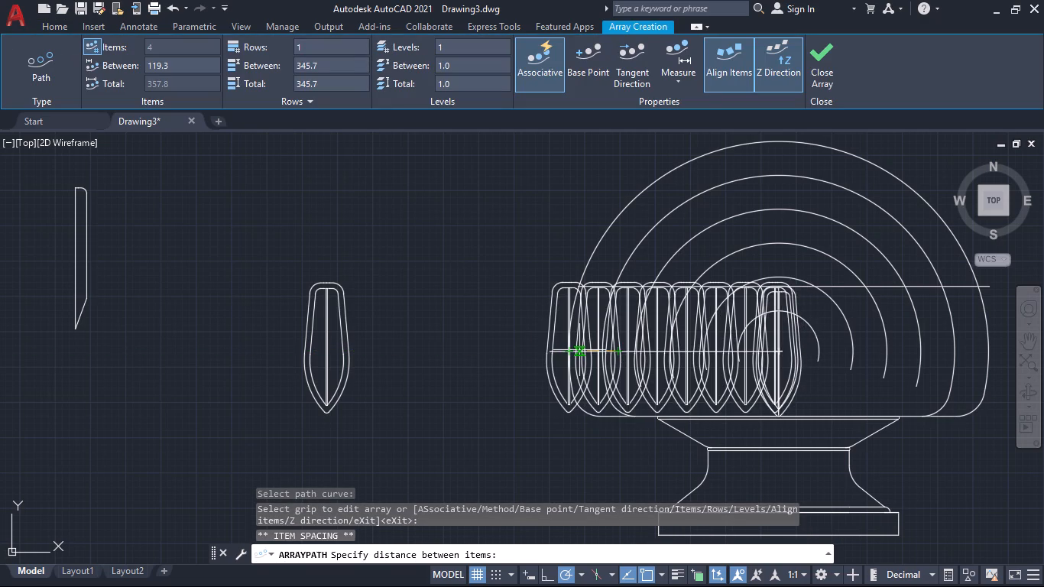
left_click(579, 350)
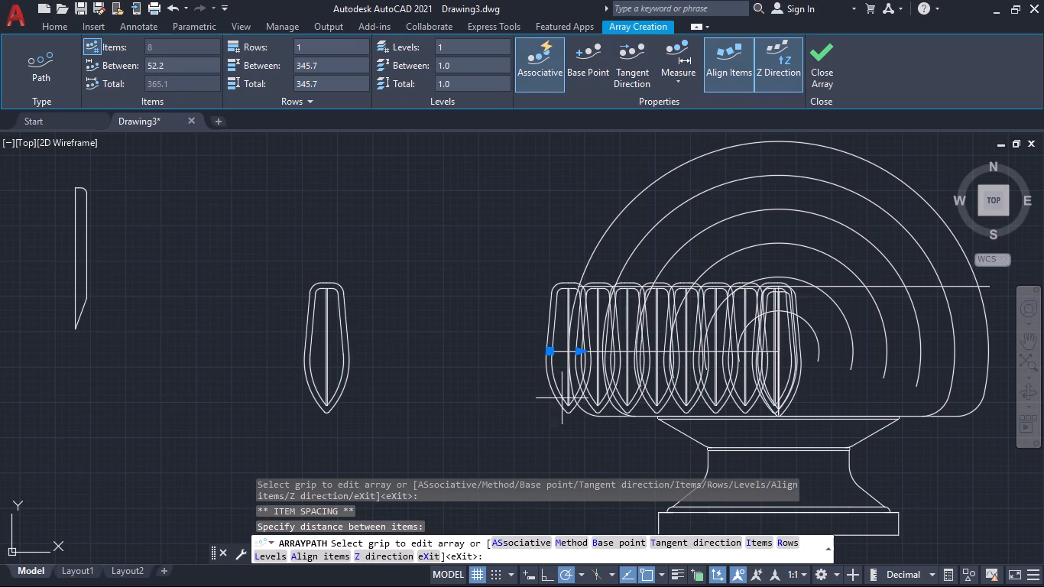
left_click(582, 354)
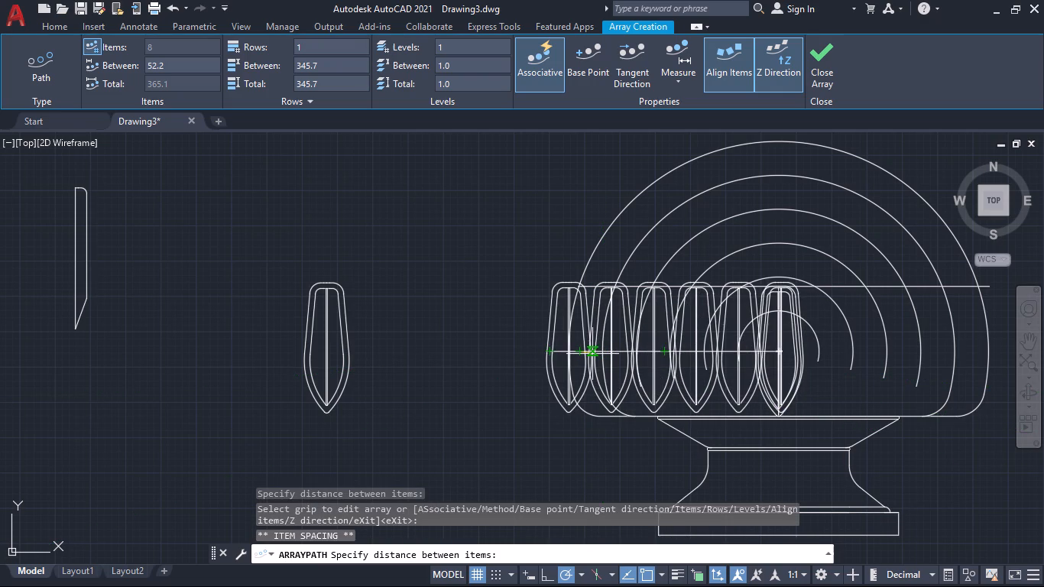
left_click(592, 354)
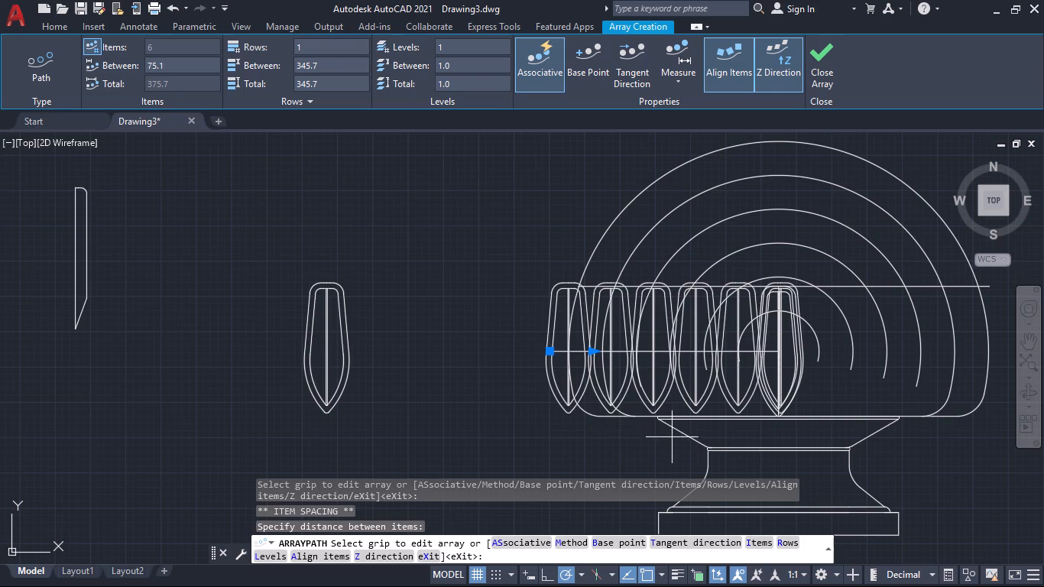
Turn off the associative option for the leaf-strip path array and finish the array.
scroll(672, 439, "down", 1)
scroll(681, 436, "up", 1)
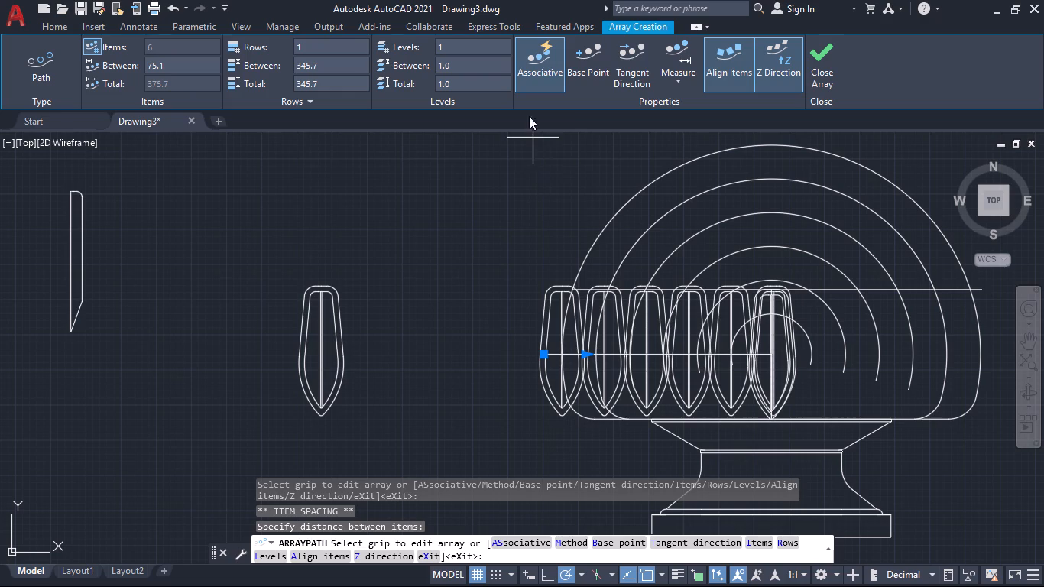
left_click(540, 68)
left_click(822, 58)
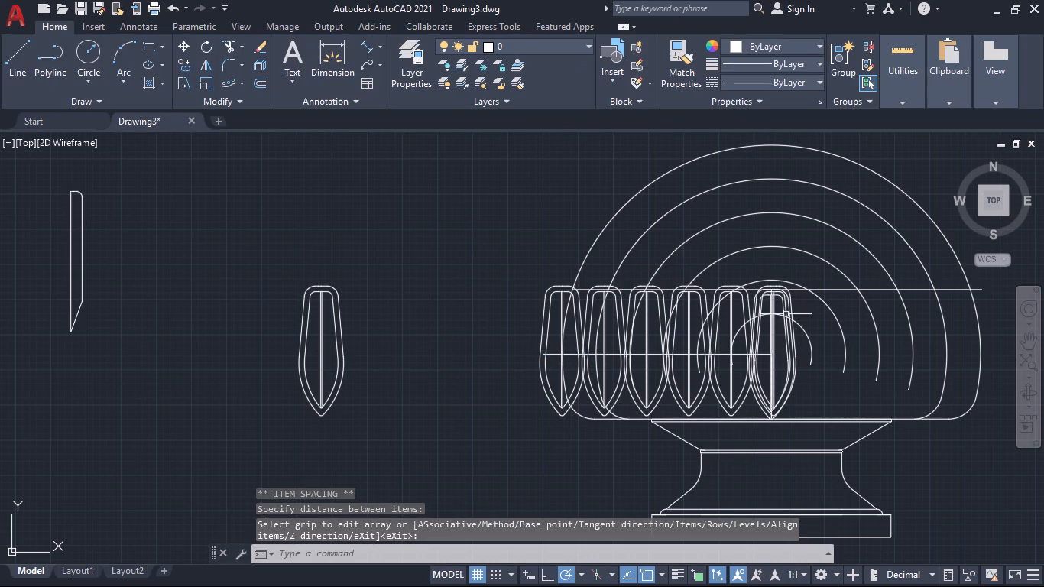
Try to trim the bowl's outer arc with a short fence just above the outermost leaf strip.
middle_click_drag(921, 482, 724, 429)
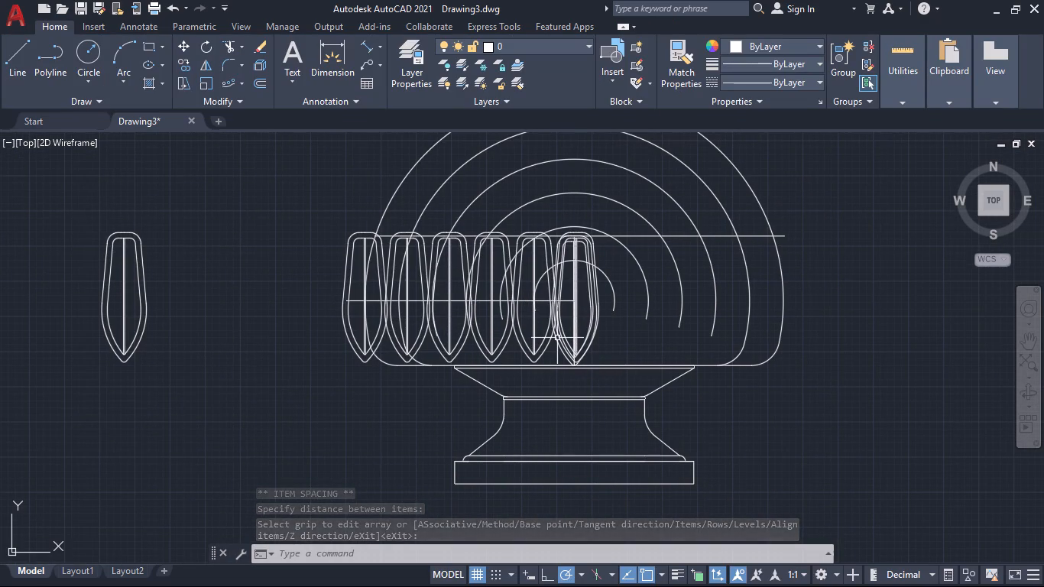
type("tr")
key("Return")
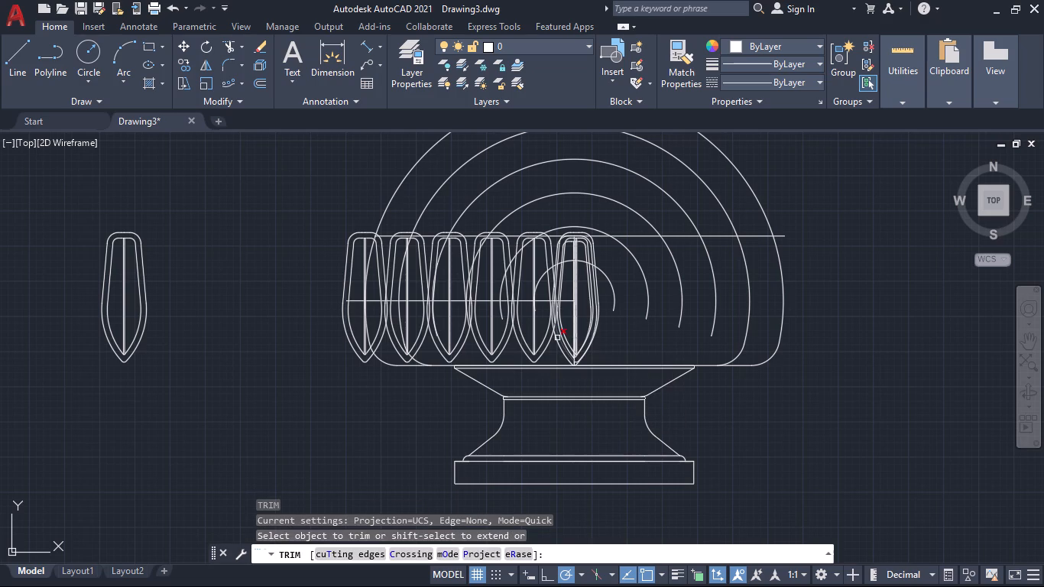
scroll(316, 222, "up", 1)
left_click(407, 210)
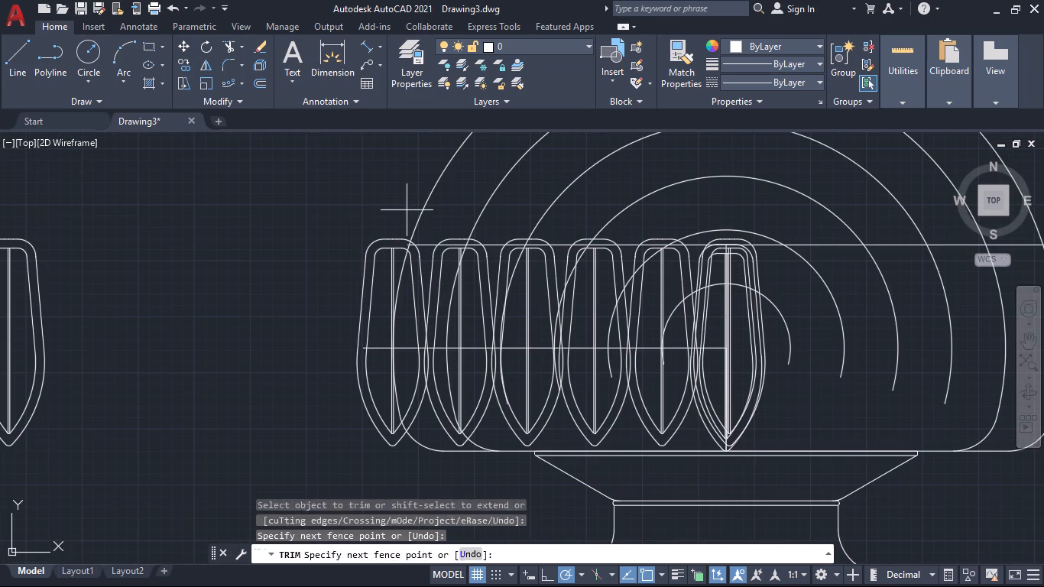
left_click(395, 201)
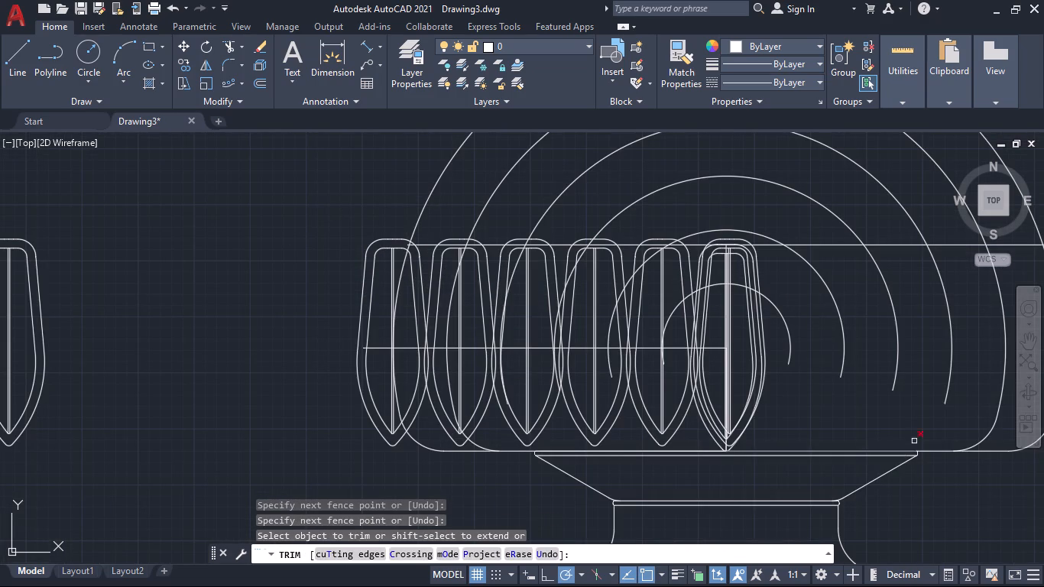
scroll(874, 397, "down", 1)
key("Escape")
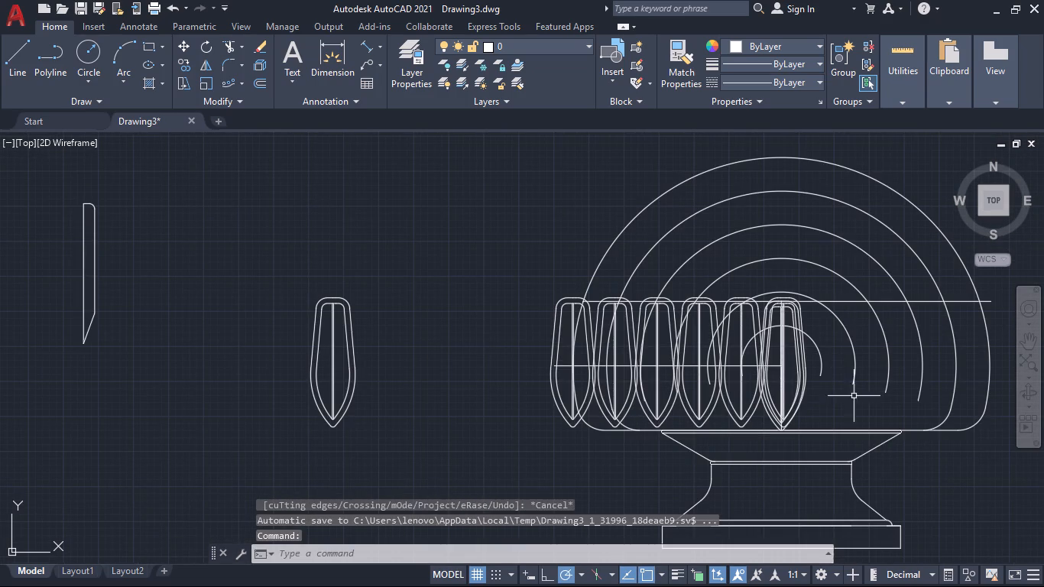
Delete the four concentric arcs between the innermost arc and the outer bowl outline.
left_click(854, 370)
left_click(888, 365)
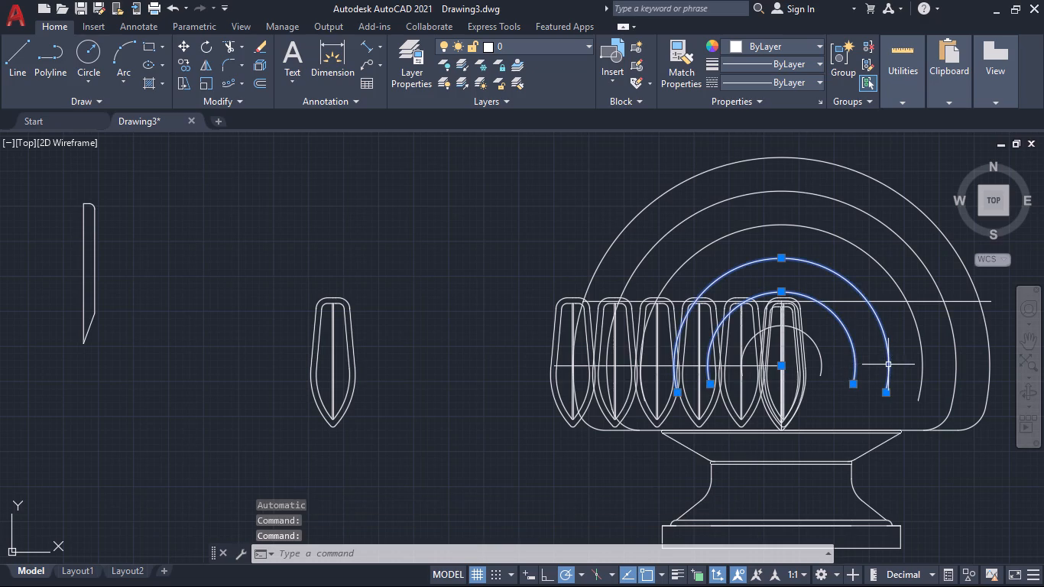
left_click(924, 358)
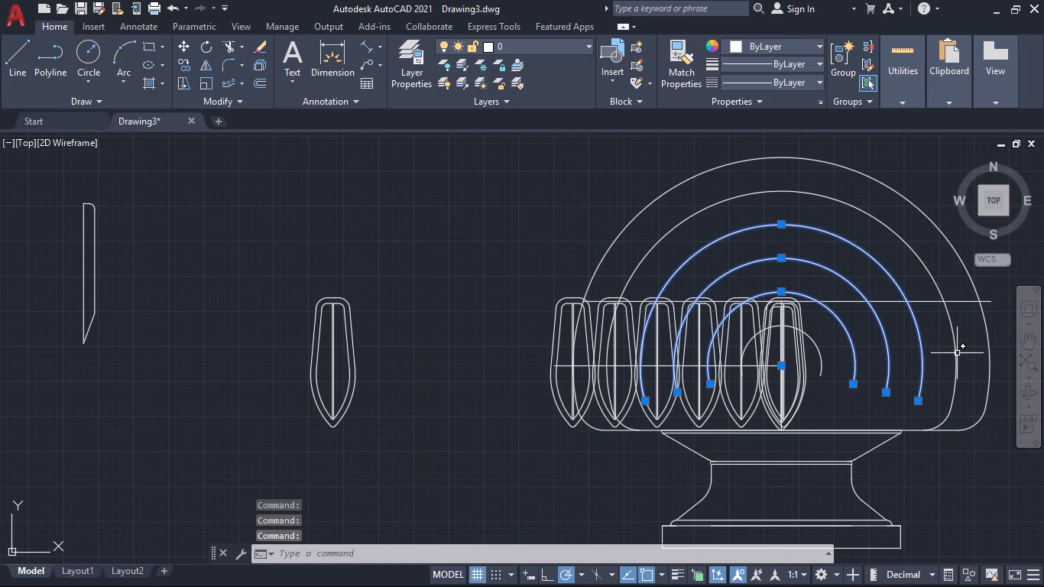
left_click(956, 352)
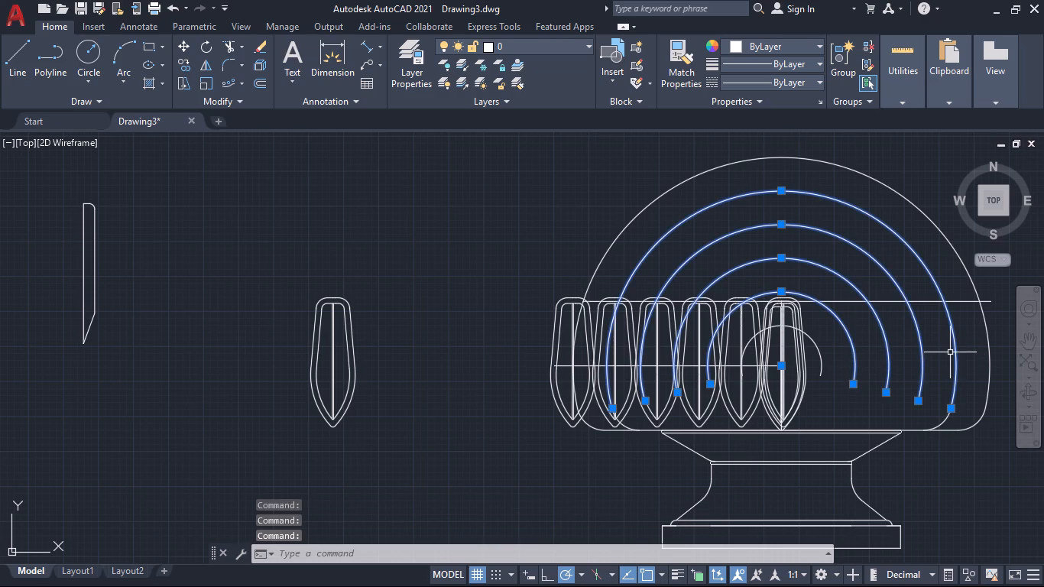
key("Delete")
Delete both halves of the horizontal construction line across the tops of the leaf strips.
scroll(902, 339, "down", 1)
middle_click_drag(900, 339, 830, 301)
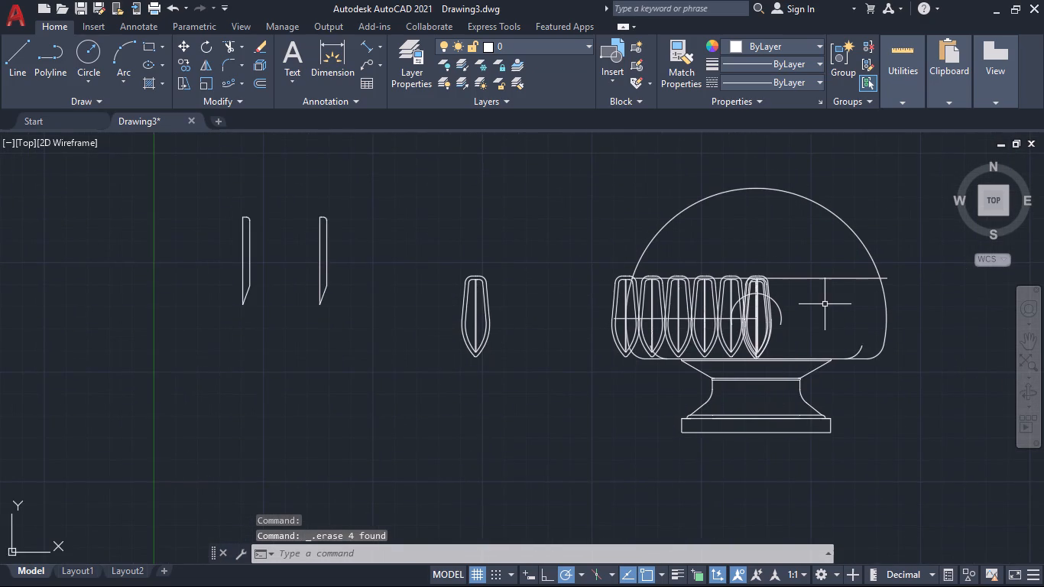
scroll(825, 304, "up", 2)
left_click(824, 237)
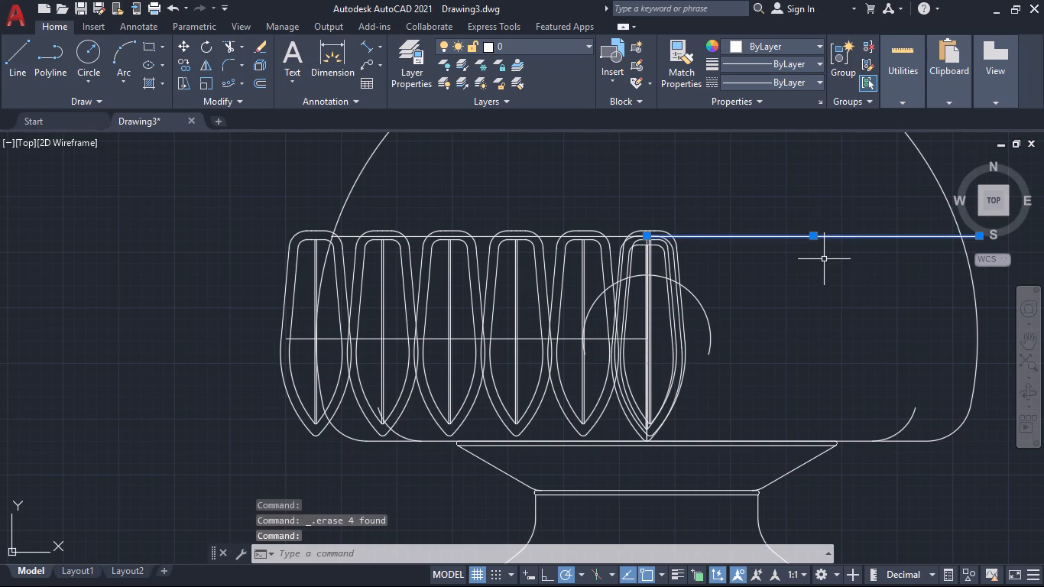
left_click(621, 236)
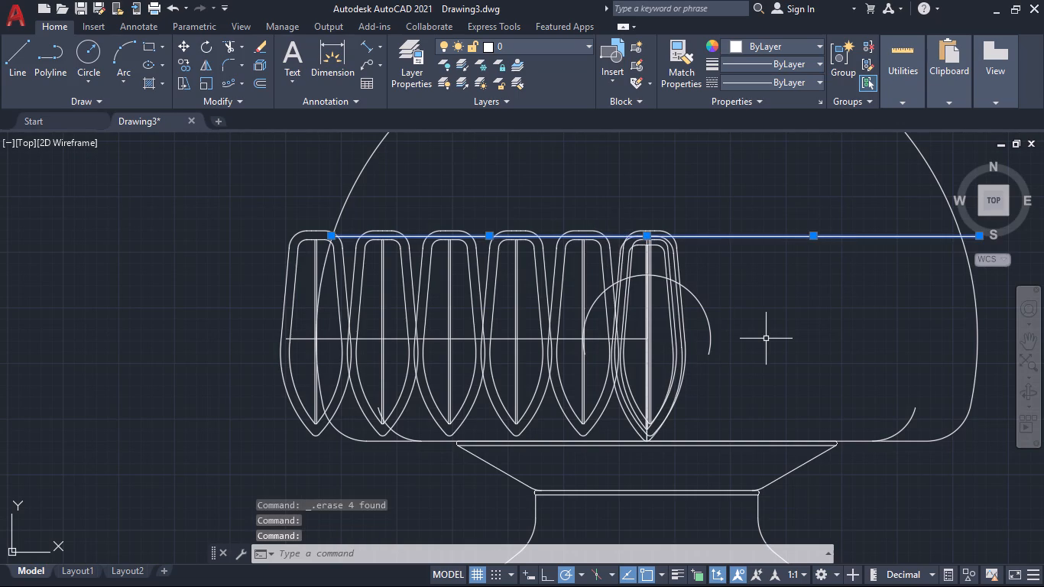
key("Delete")
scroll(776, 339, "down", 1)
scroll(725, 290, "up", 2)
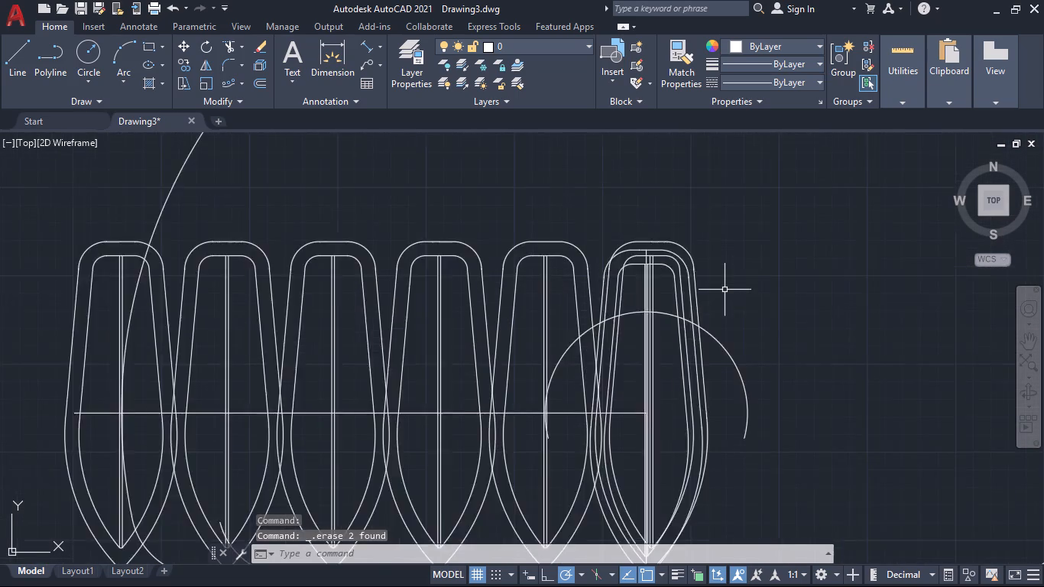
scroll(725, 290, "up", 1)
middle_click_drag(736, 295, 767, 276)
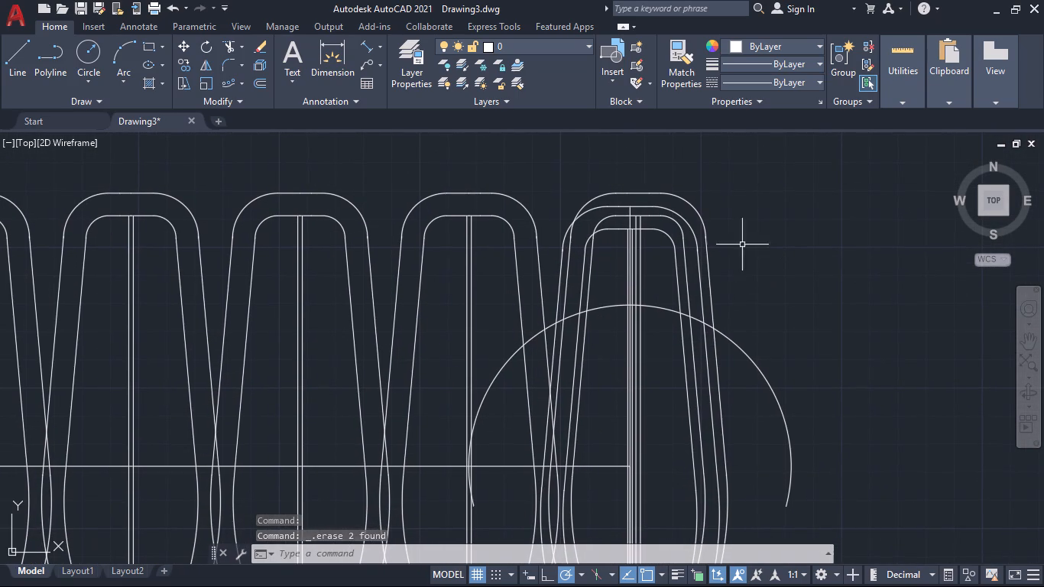
Delete the overlapping duplicate lines and arcs from the outer and inner outlines of the rightmost leaf strip.
scroll(800, 311, "down", 2)
middle_click_drag(850, 350, 787, 259)
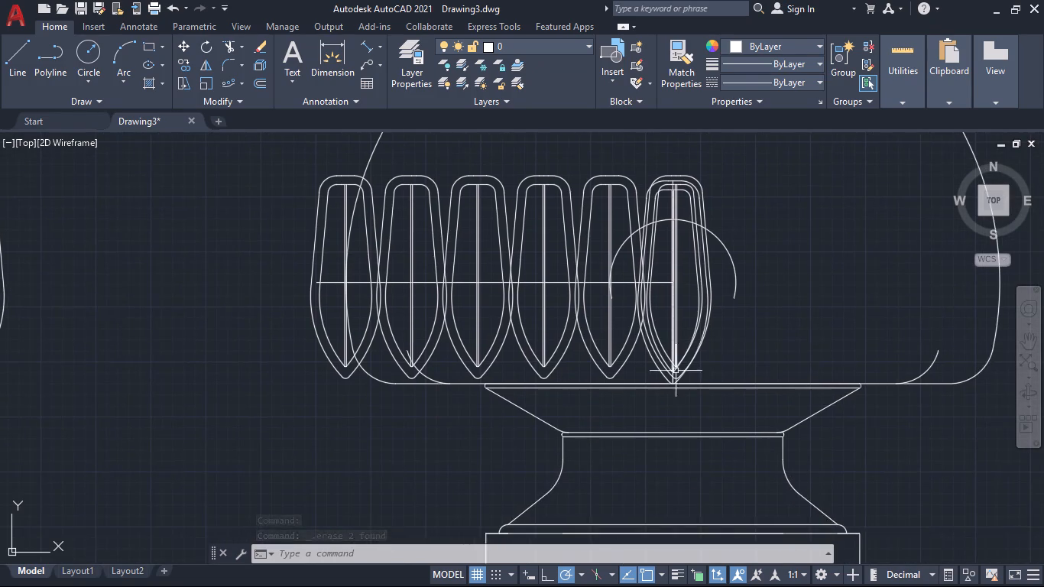
scroll(665, 386, "up", 4)
left_click(660, 336)
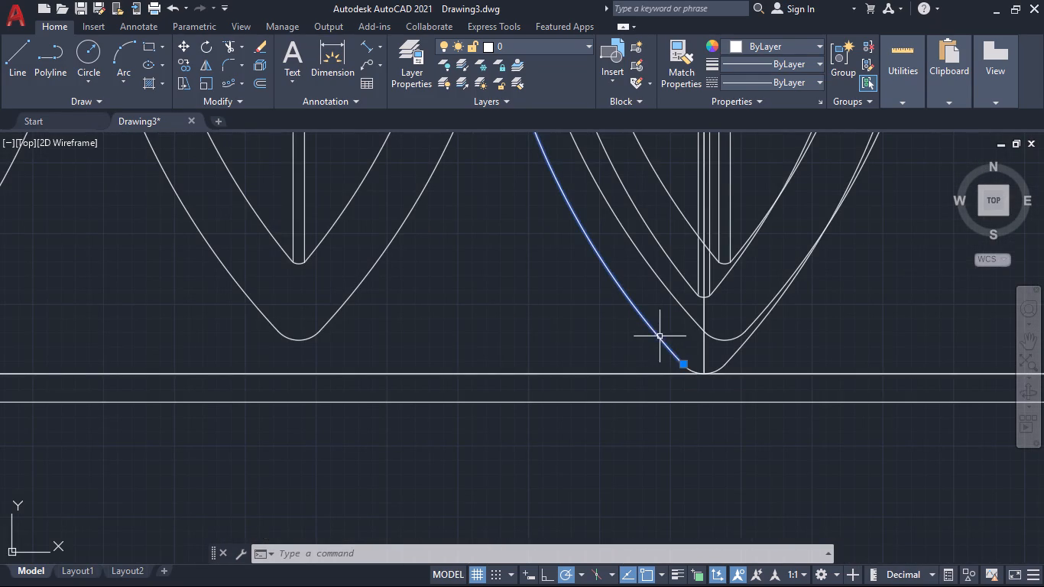
left_click(723, 363)
left_click(735, 355)
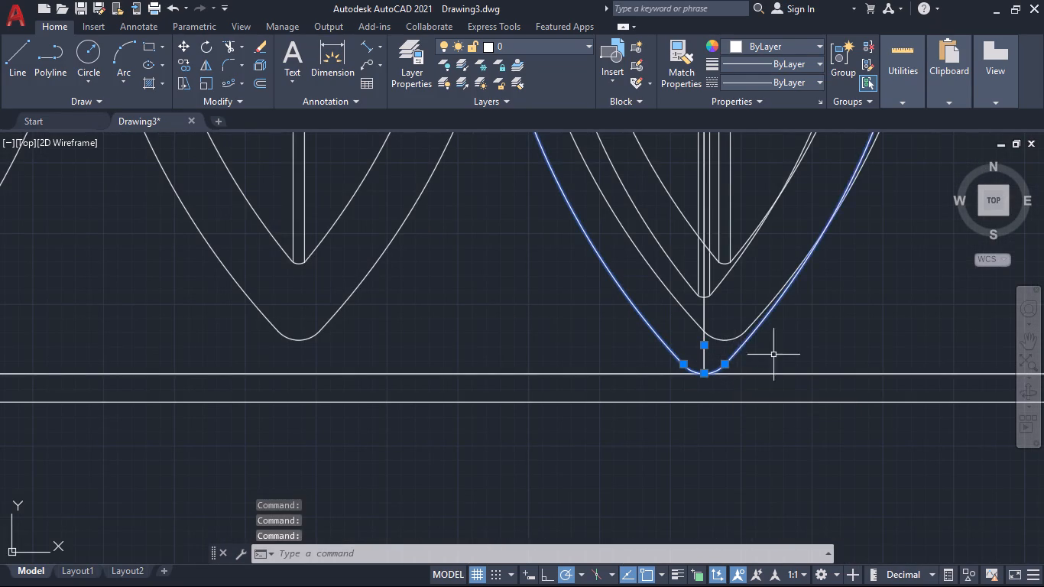
scroll(821, 351, "down", 3)
middle_click_drag(878, 323, 777, 385)
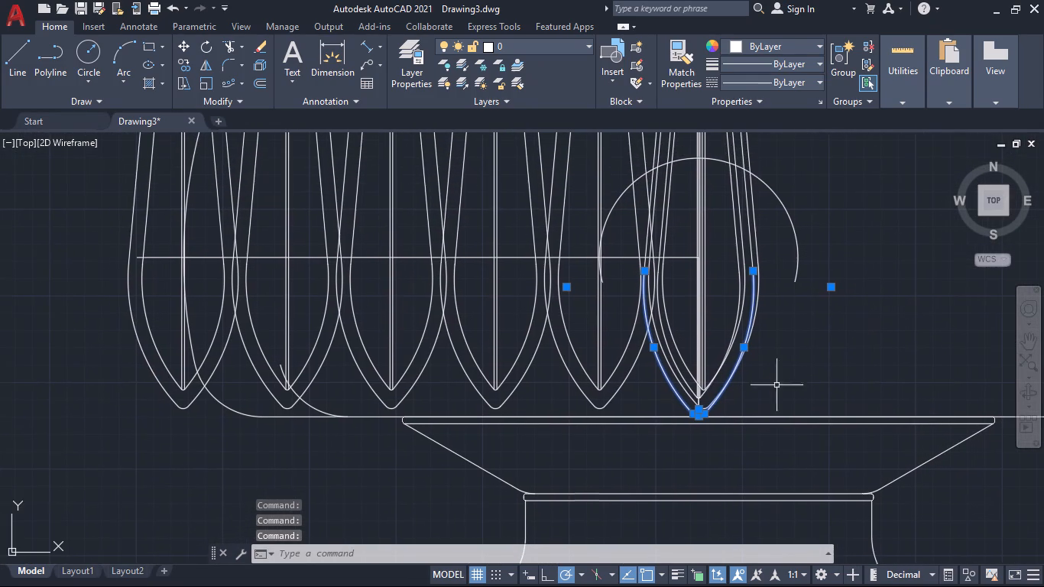
middle_click_drag(785, 345, 769, 417)
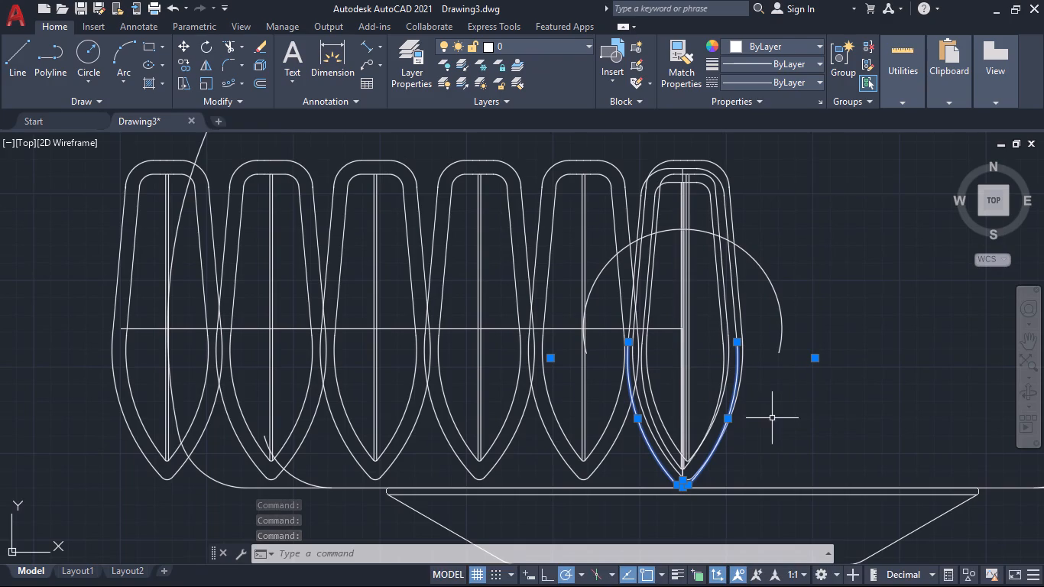
left_click(725, 170)
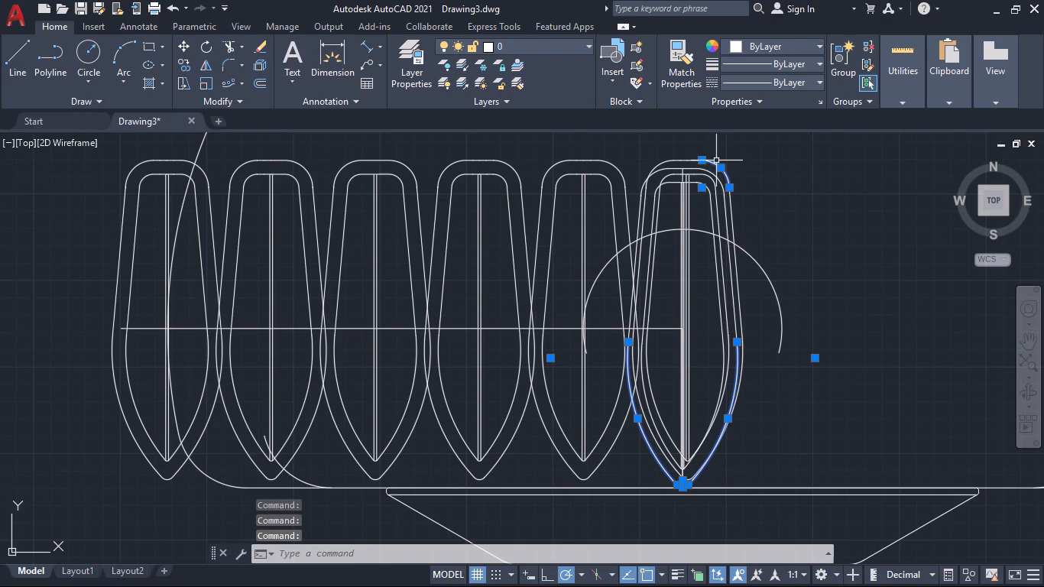
left_click(686, 160)
left_click(661, 148)
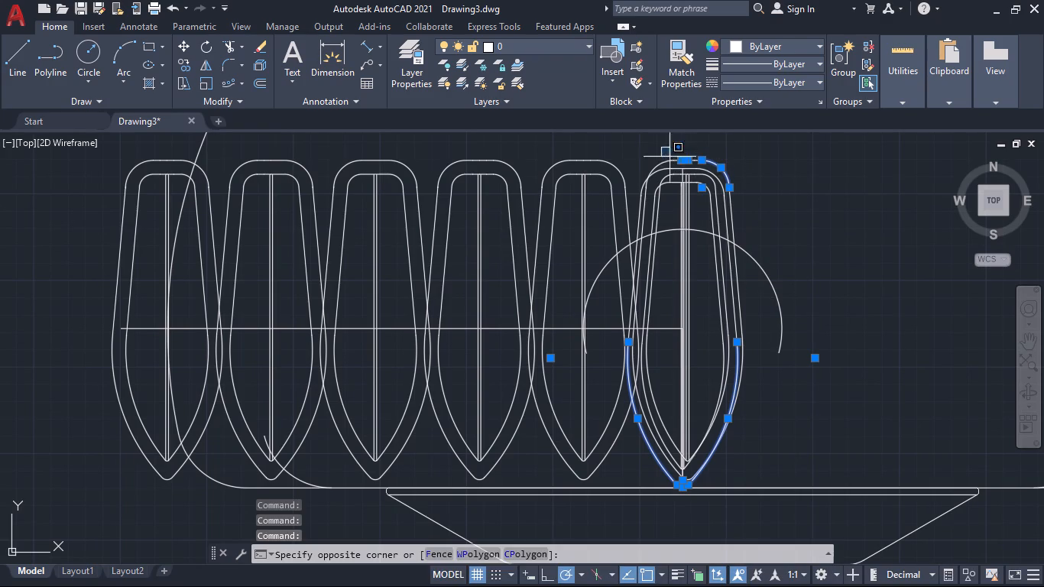
left_click(712, 166)
scroll(657, 174, "up", 2)
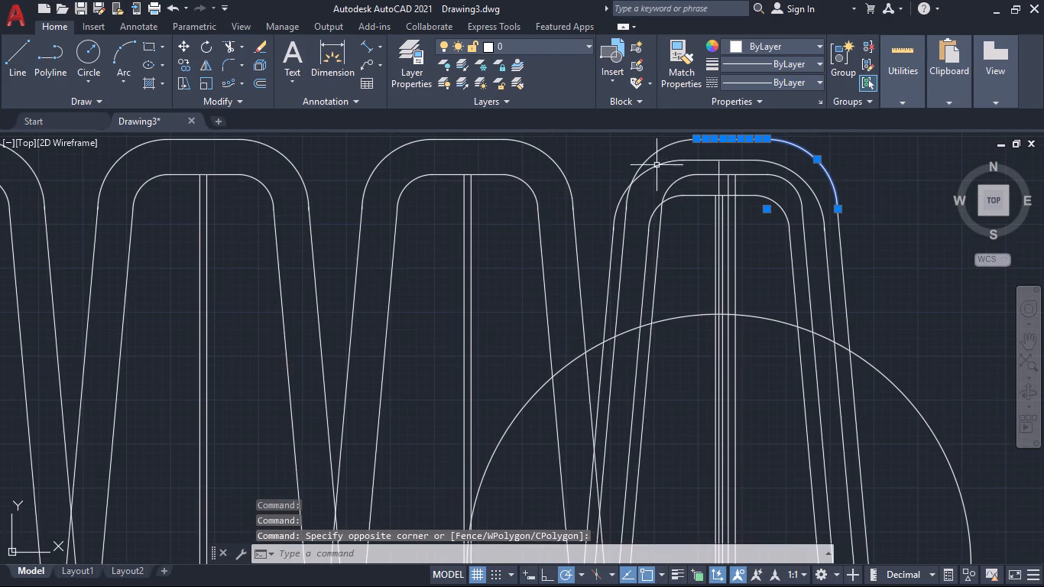
left_click(653, 153)
left_click(624, 244)
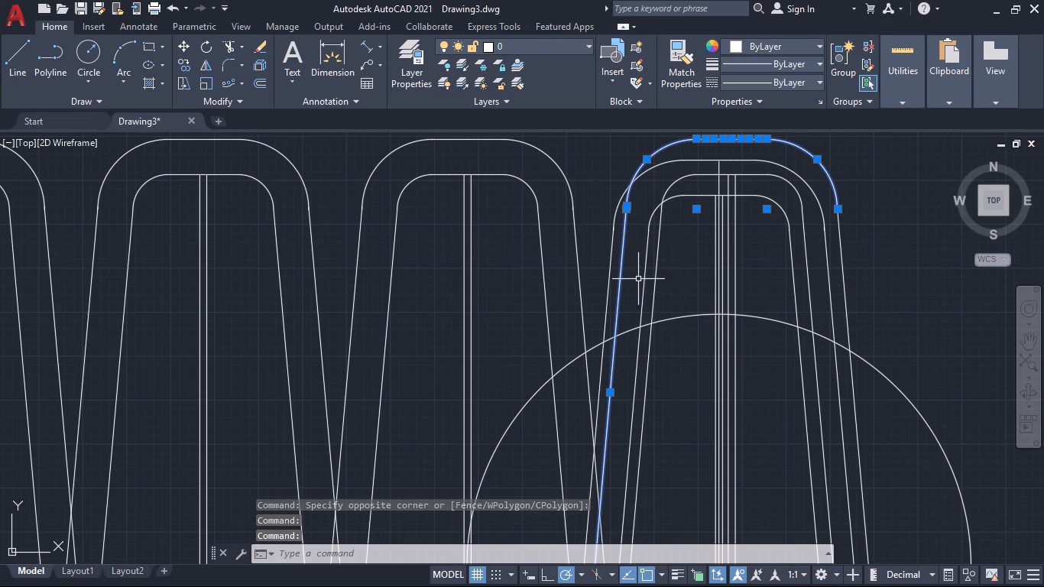
left_click(644, 287)
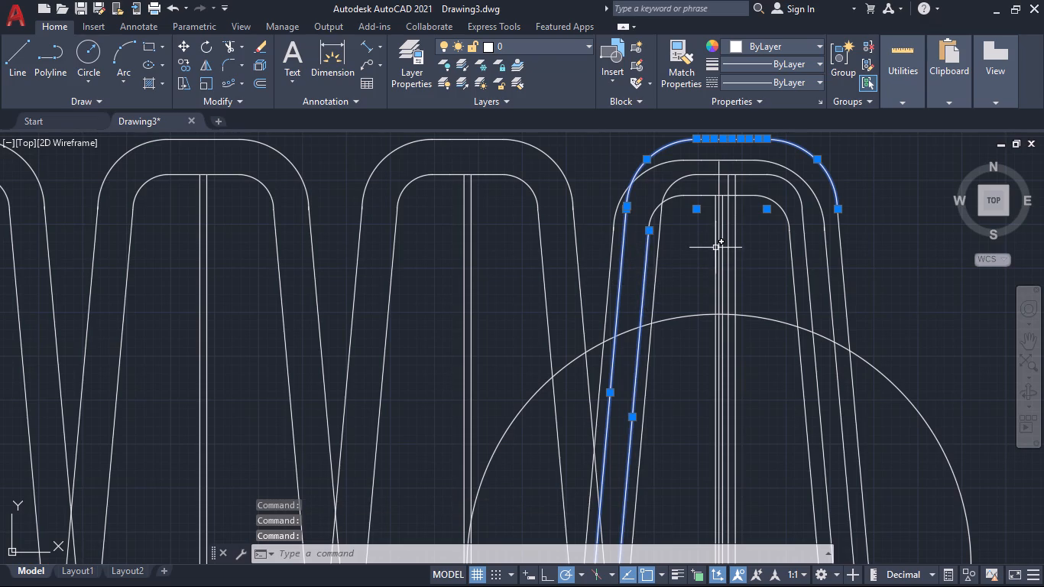
left_click(793, 251)
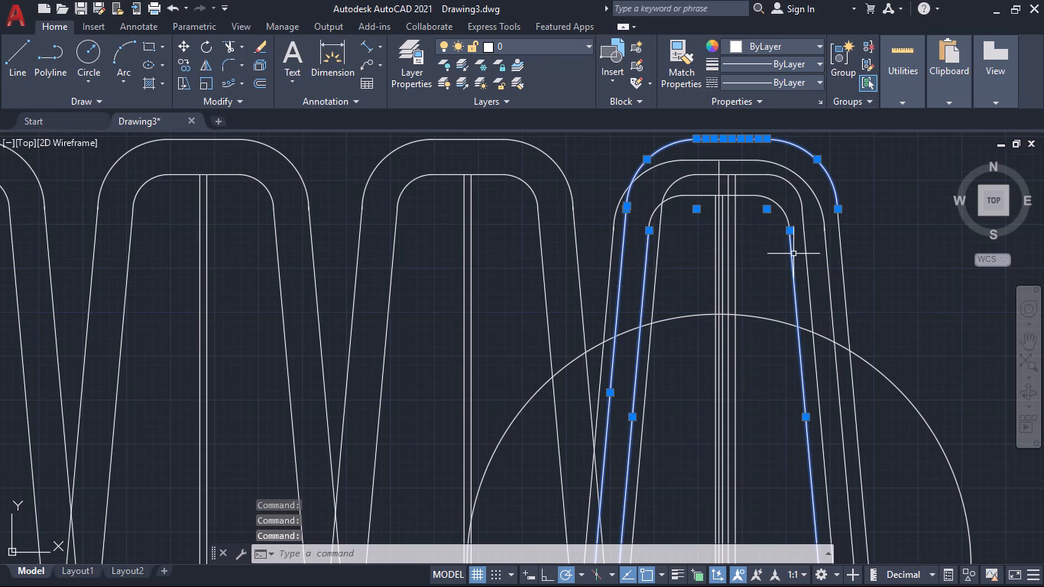
left_click(793, 255, "shift")
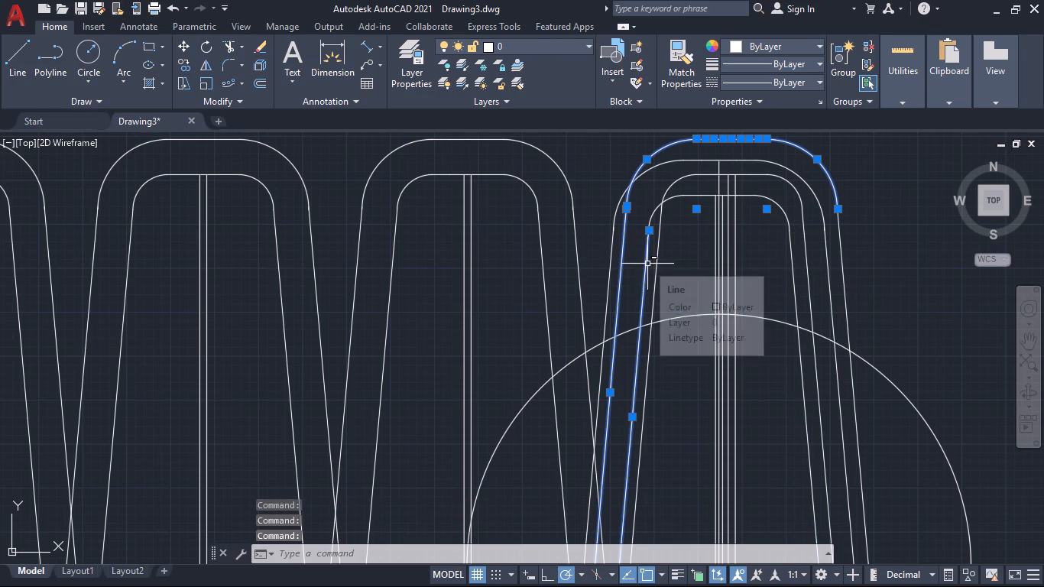
left_click(794, 264)
left_click(778, 202)
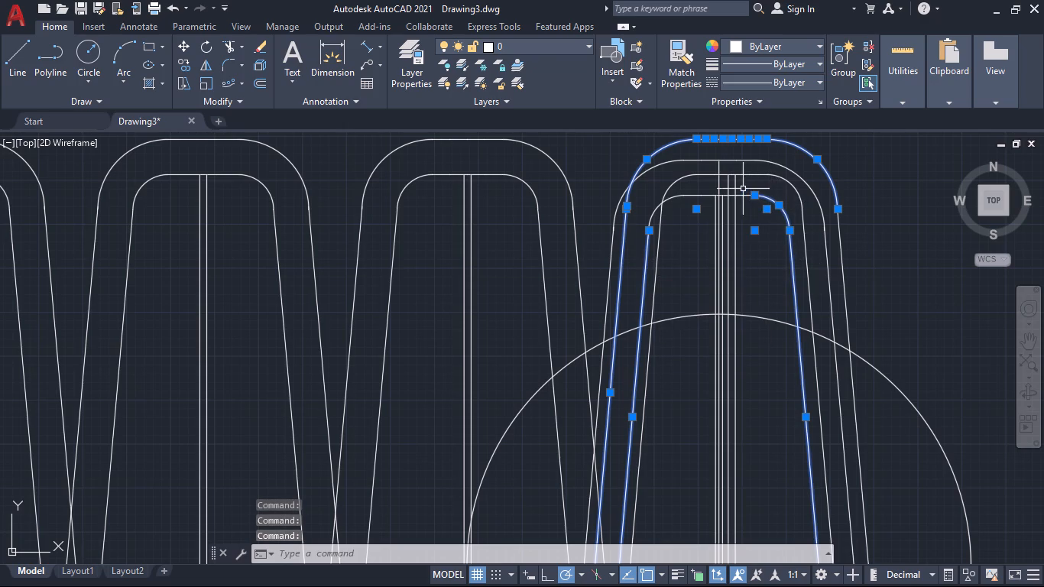
left_click(679, 196)
scroll(701, 199, "up", 2)
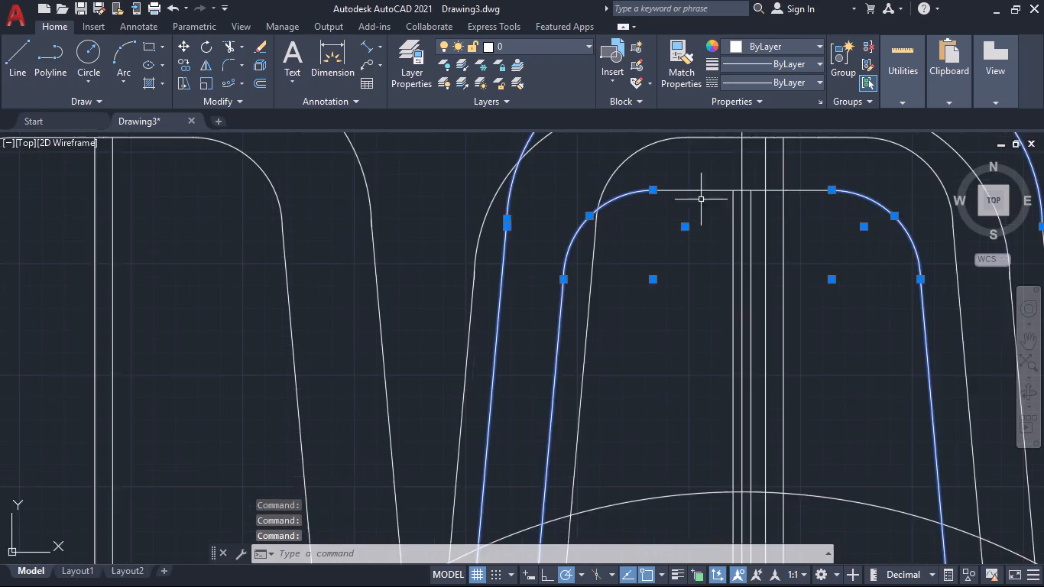
scroll(701, 199, "up", 1)
left_click(704, 187)
left_click(789, 186)
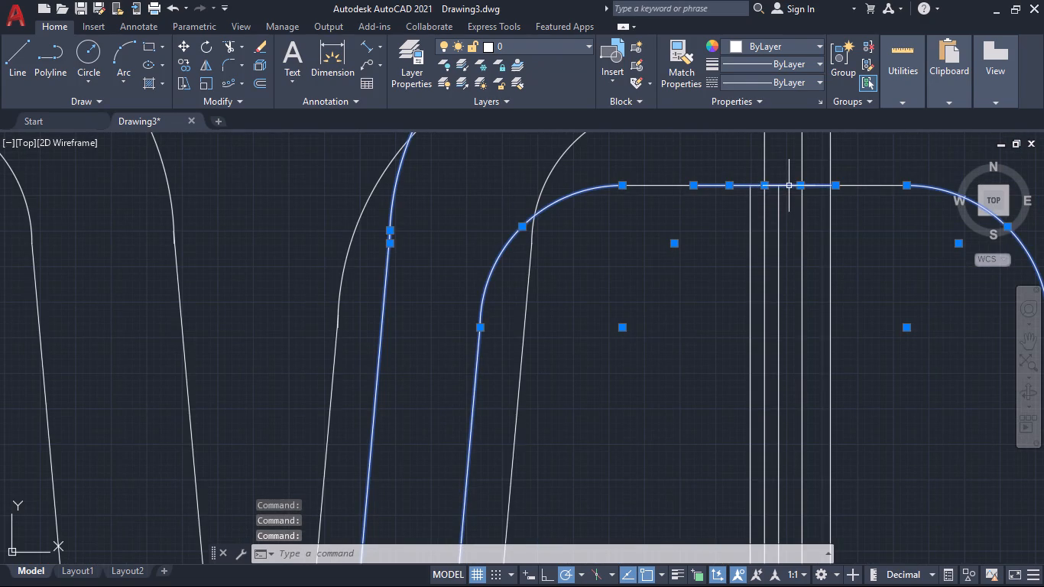
left_click(863, 185)
scroll(896, 349, "down", 4)
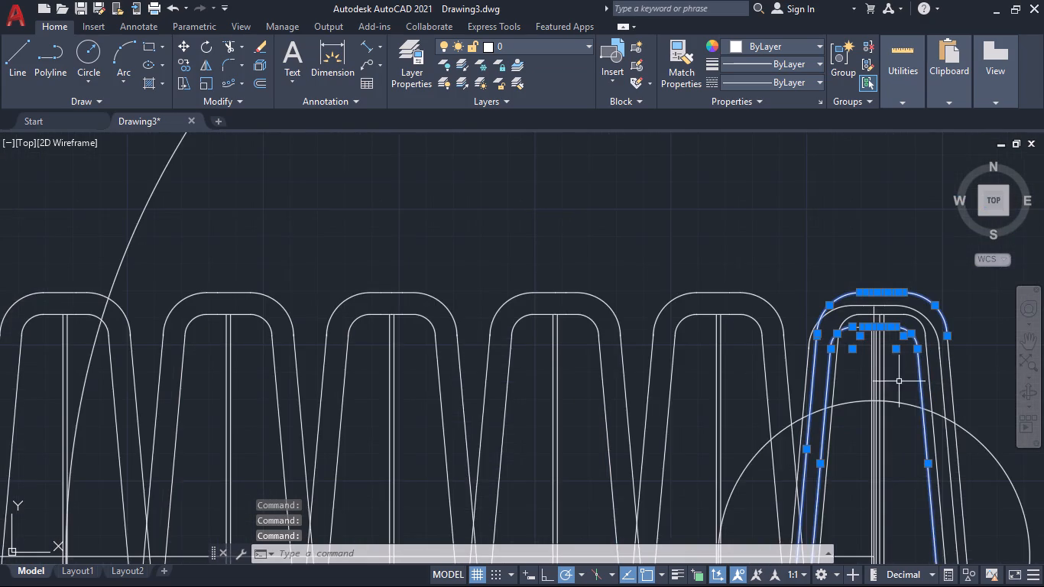
middle_click_drag(900, 381, 811, 274)
middle_click_drag(819, 422, 828, 254)
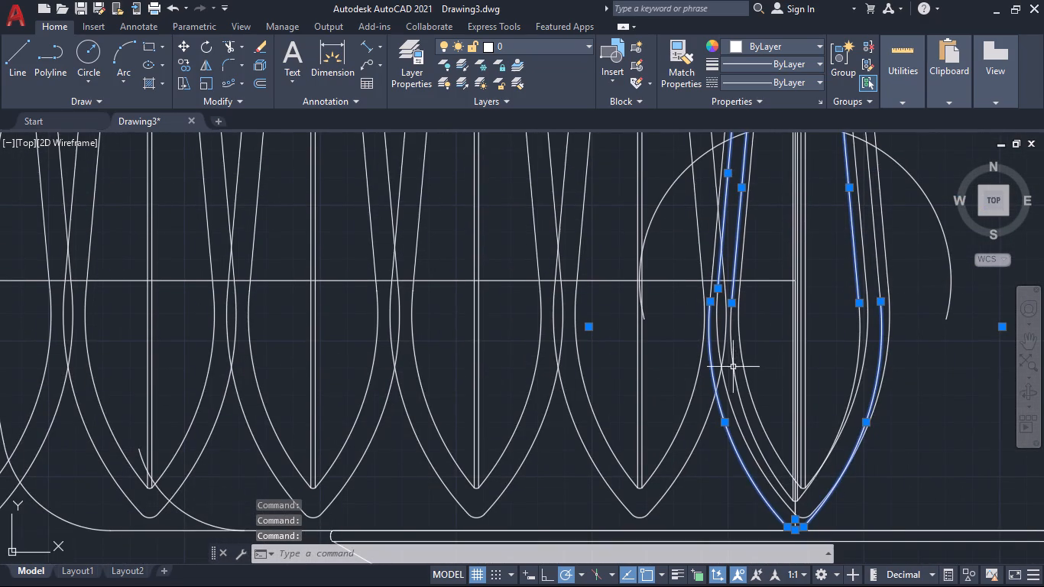
left_click(732, 350)
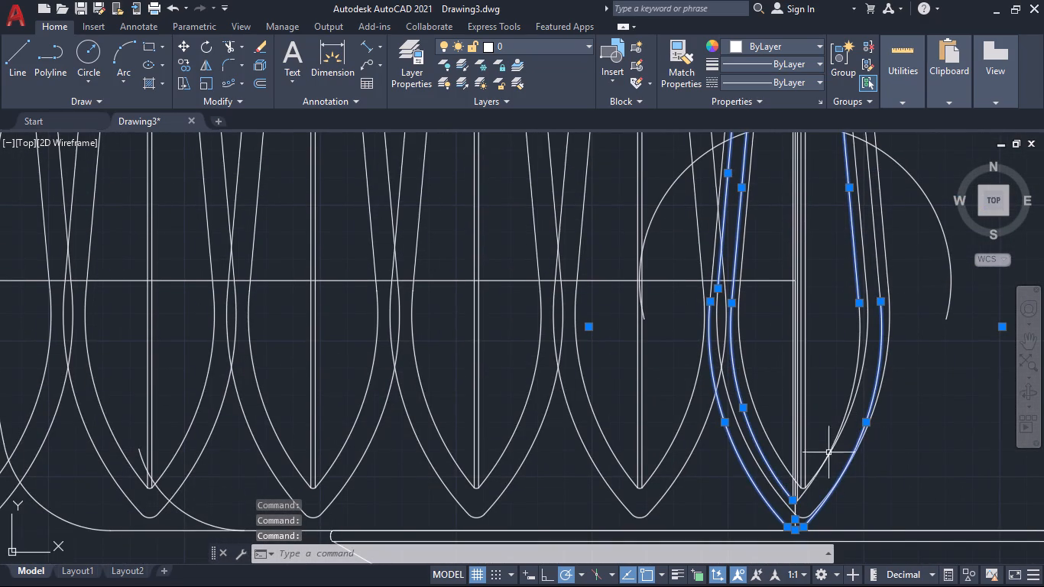
left_click(808, 492)
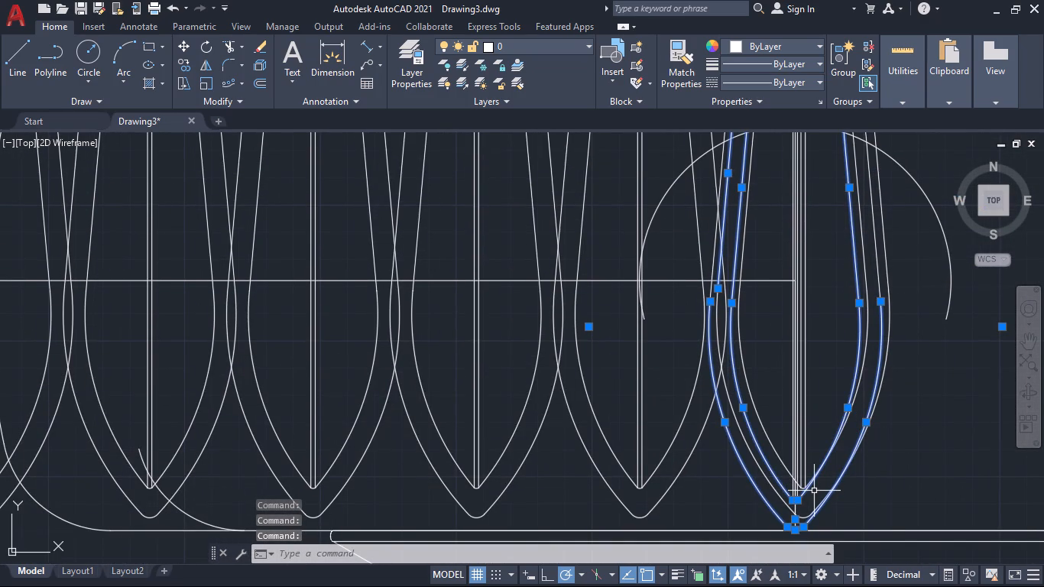
key("Delete")
Stretch the lower end of the rightmost strip's left outer side line onto the upper end of its lower-left curve.
scroll(704, 288, "down", 1)
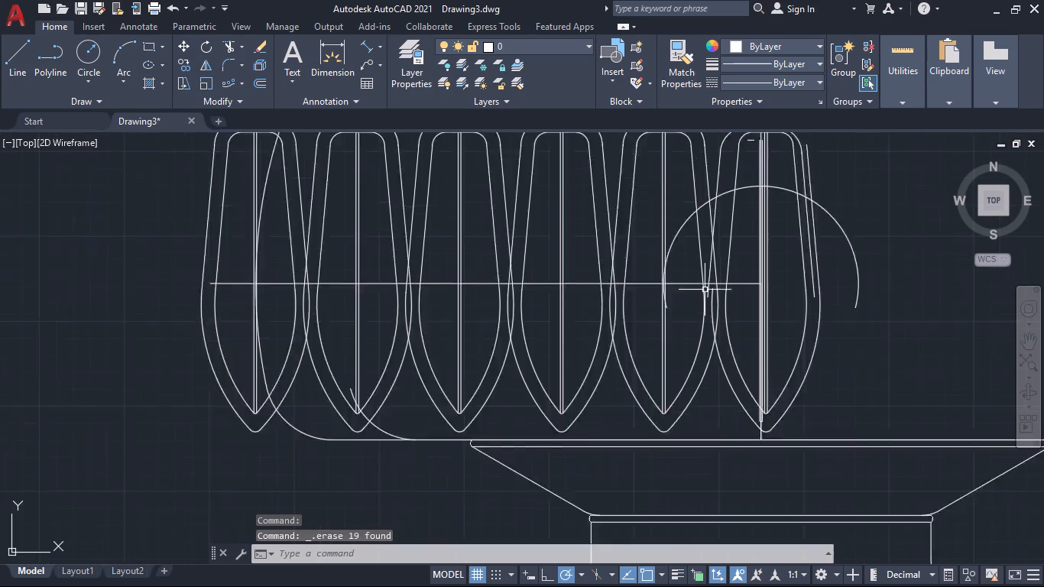
scroll(705, 290, "down", 1)
scroll(715, 297, "up", 2)
left_click(699, 235)
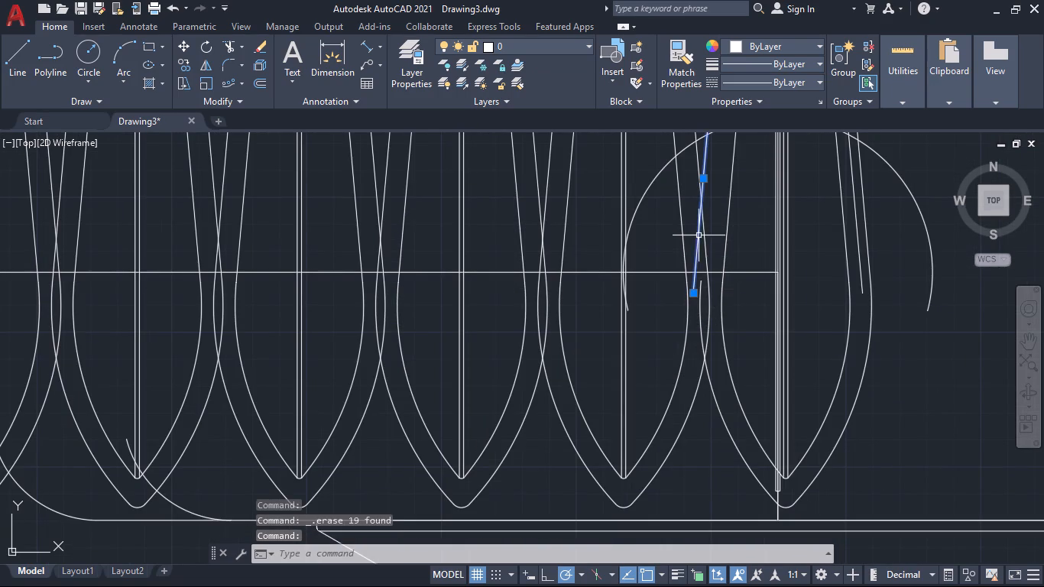
scroll(716, 266, "down", 1)
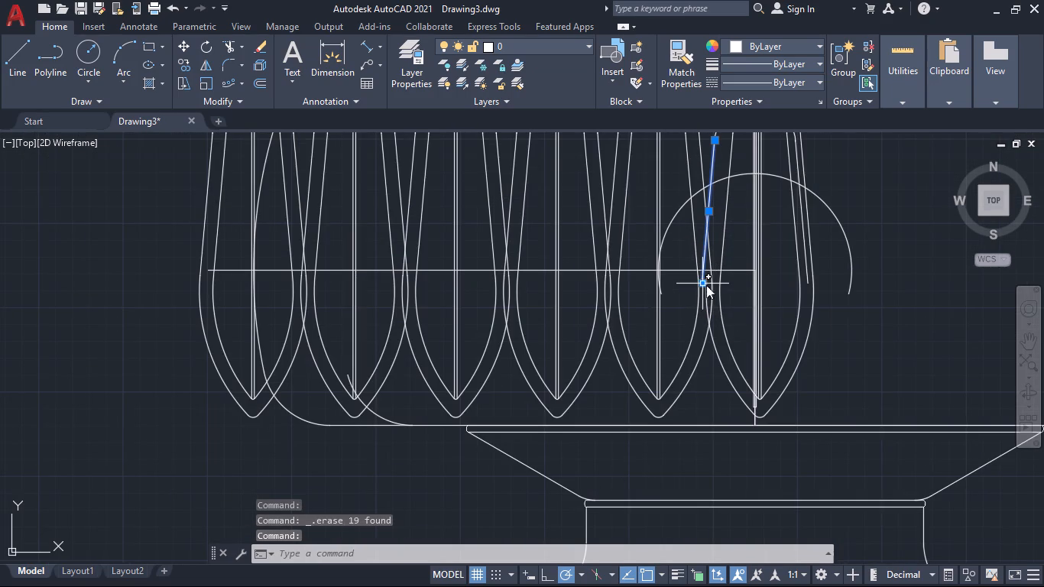
left_click(706, 285)
scroll(709, 280, "up", 3)
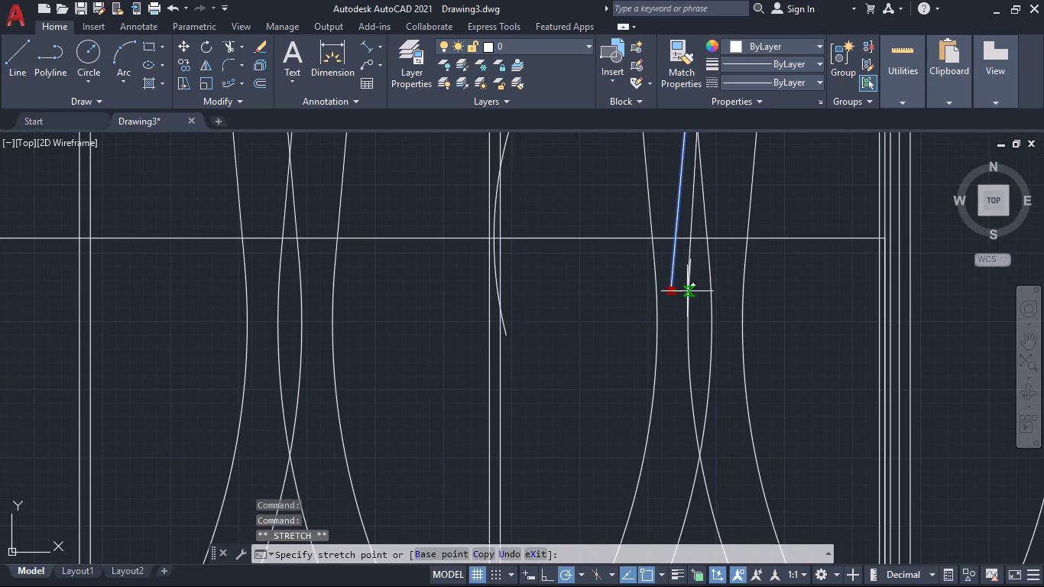
left_click(687, 291)
scroll(760, 330, "down", 2)
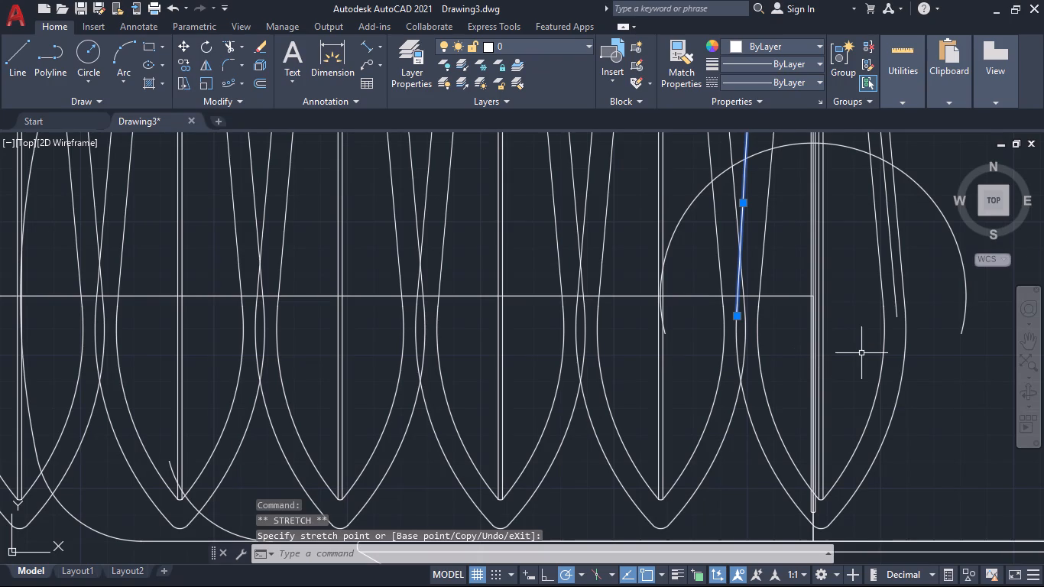
middle_click_drag(861, 353, 771, 399)
key("Escape")
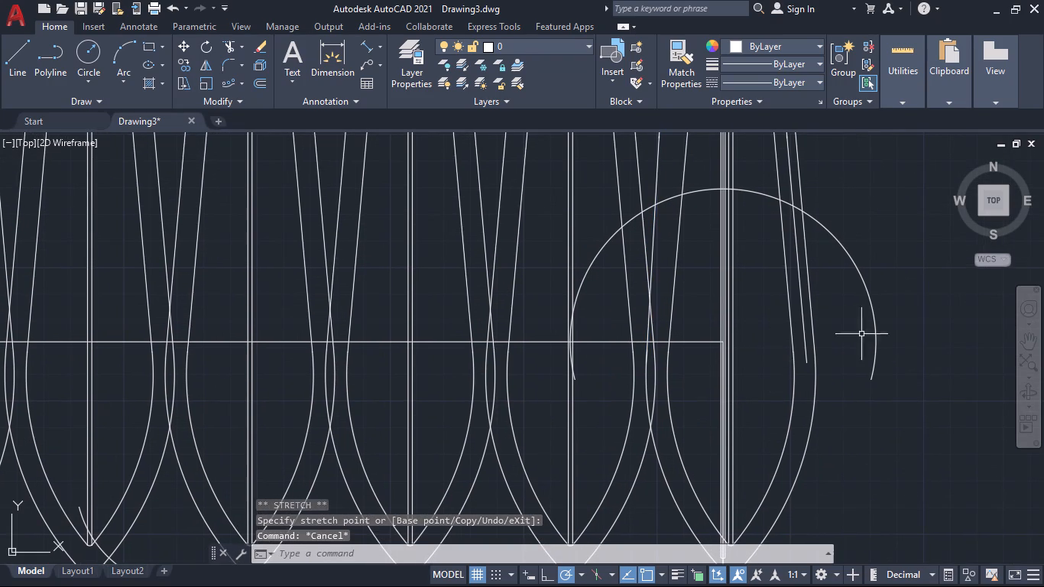
Delete the large construction arc arching over the rightmost leaf strip.
left_click(875, 321)
key("Delete")
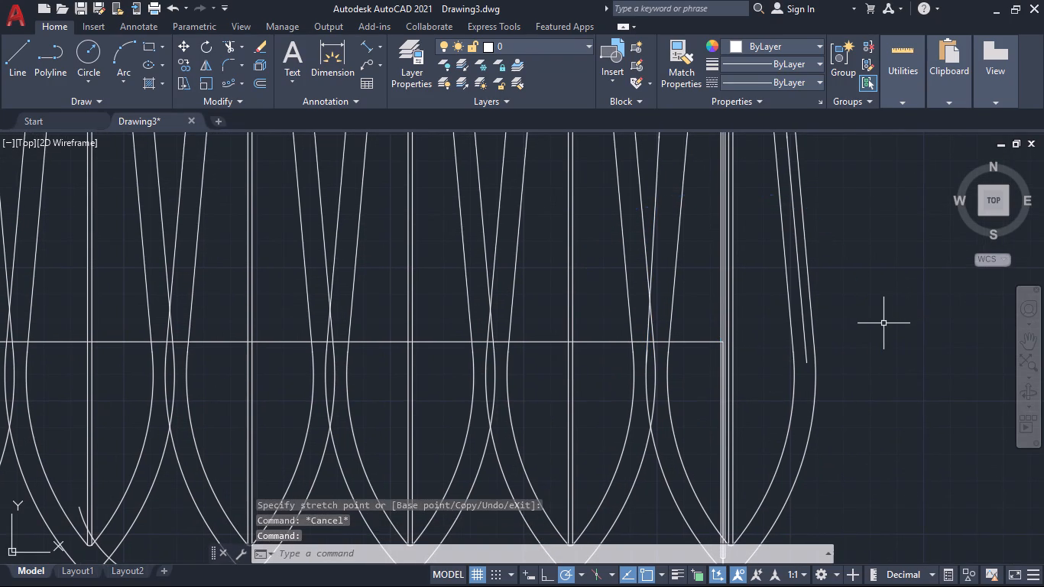
Stretch the lower end of the rightmost strip's right outer side line onto the upper end of its lower-right curve.
scroll(874, 337, "down", 2)
scroll(847, 340, "up", 2)
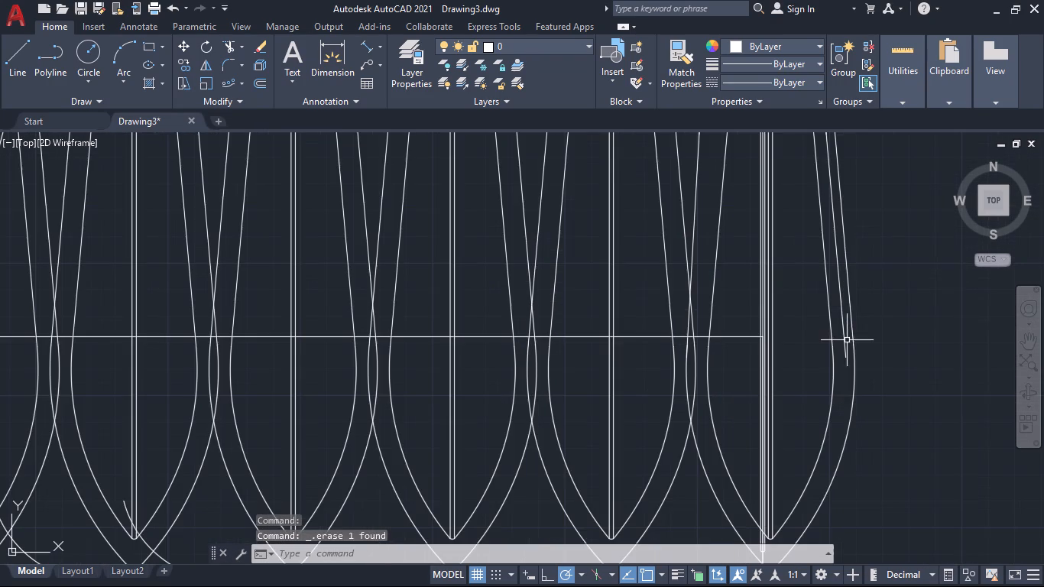
middle_click_drag(930, 278, 851, 292)
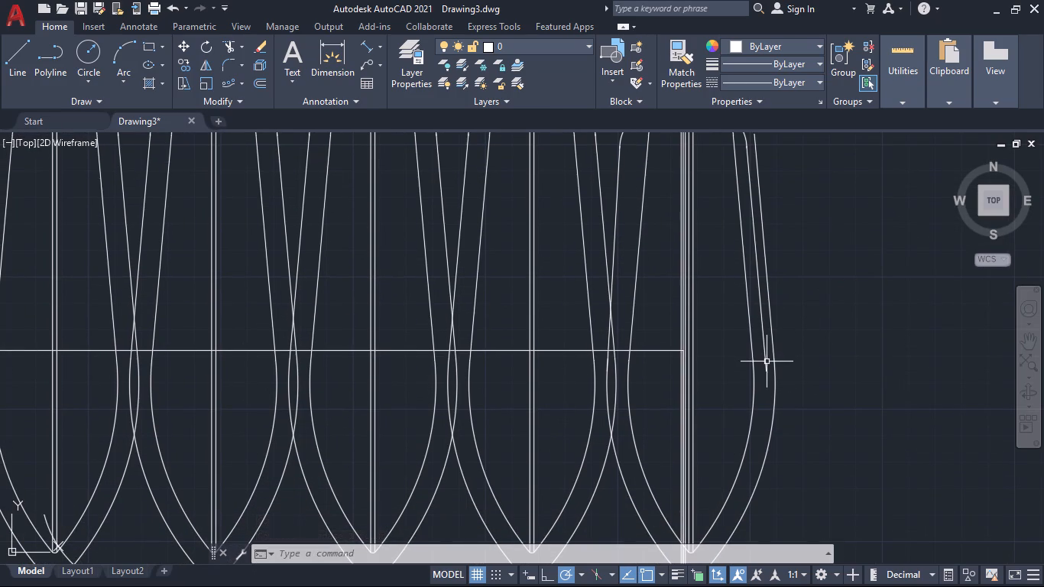
left_click(767, 362)
left_click(767, 372)
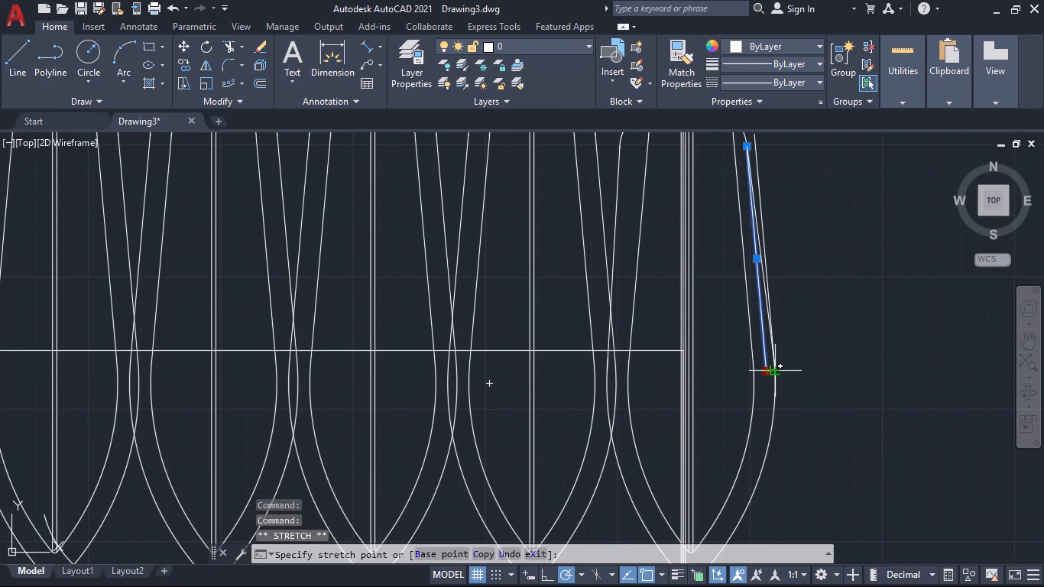
left_click(775, 372)
scroll(802, 357, "down", 1)
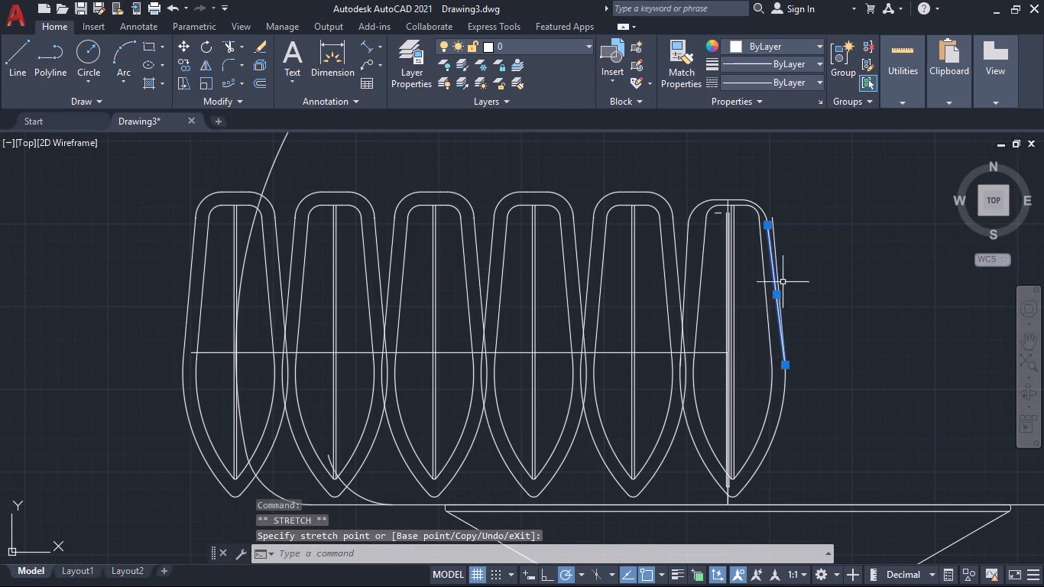
key("Escape")
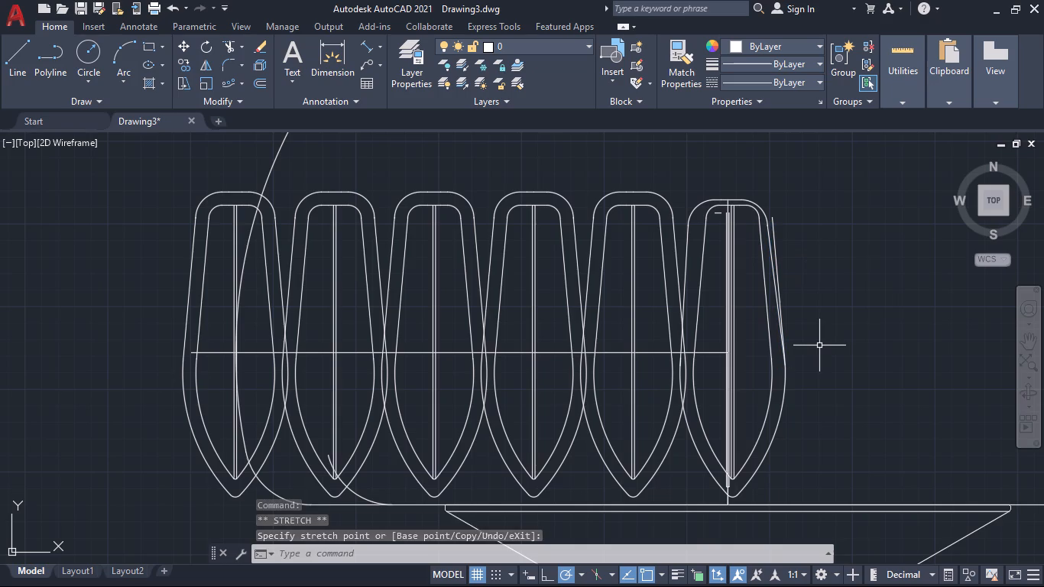
Trim away the leftover duplicate line pieces along the right outer side of the rightmost leaf strip.
type("tr")
key("Return")
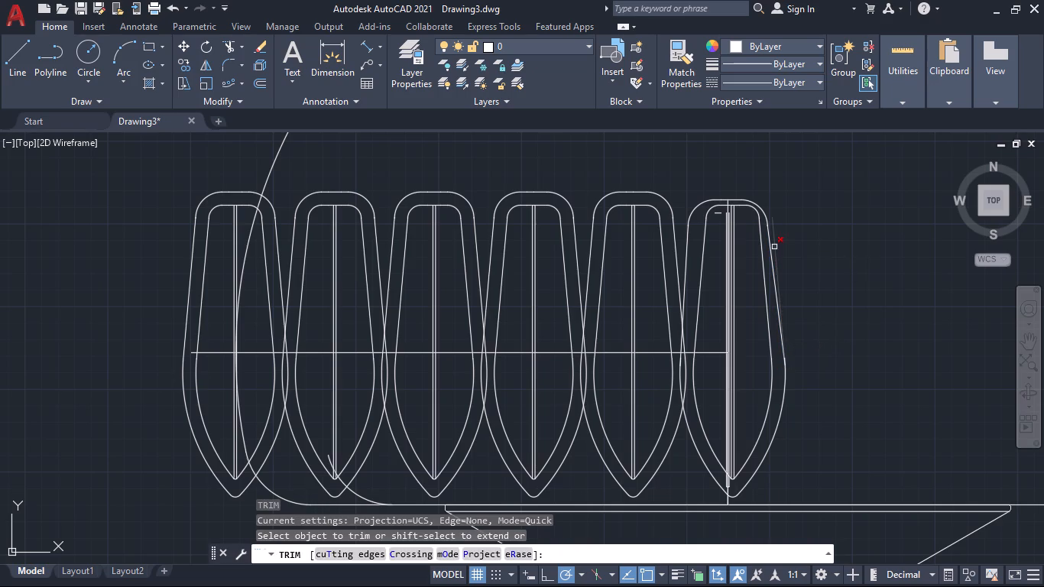
left_click(774, 245)
scroll(783, 359, "up", 4)
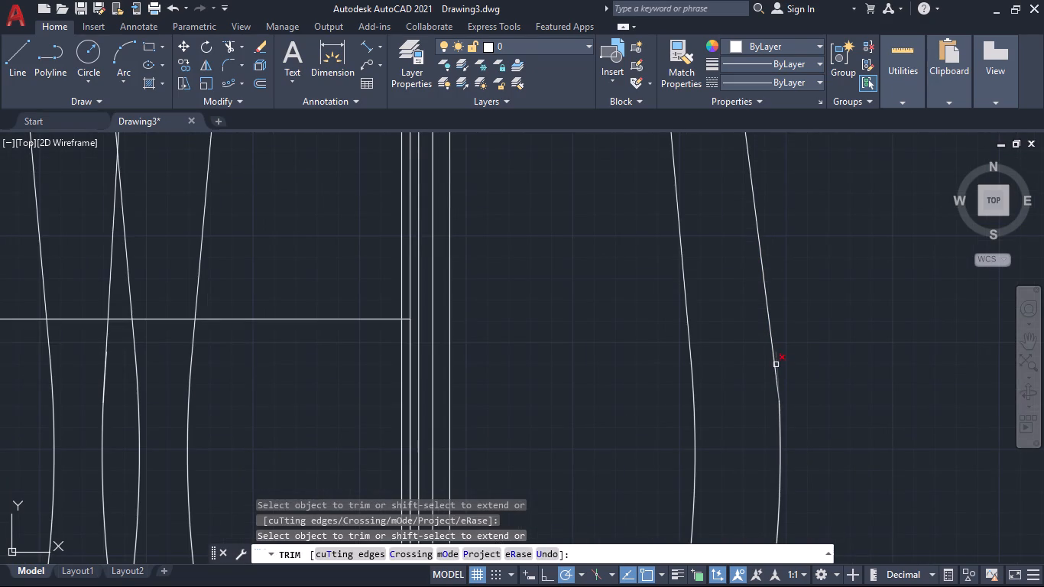
left_click(776, 363)
scroll(804, 401, "down", 5)
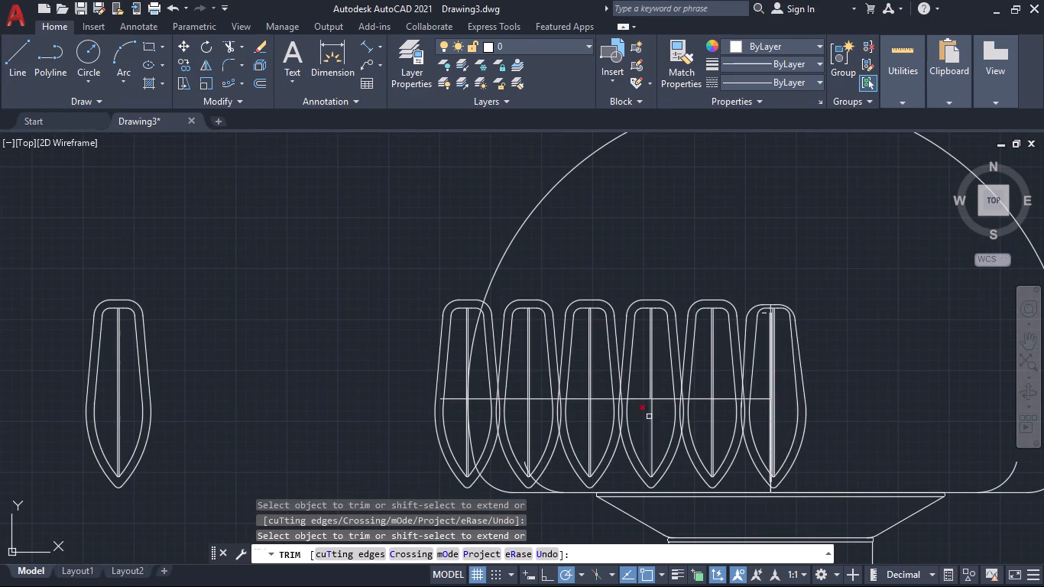
scroll(439, 358, "up", 1)
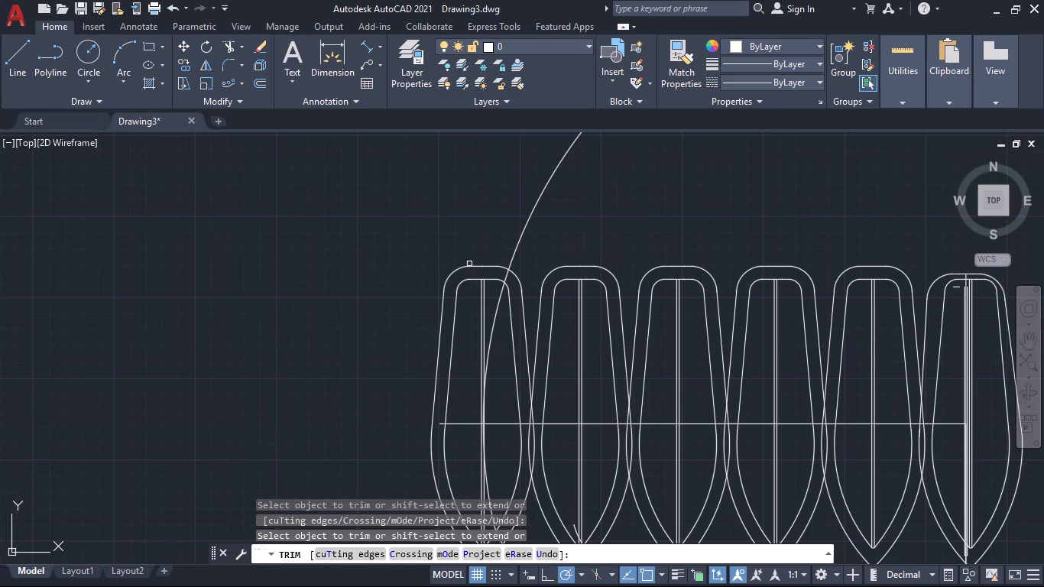
Stretch the right end of the horizontal line across the leaf strips to the bowl's right side curve.
scroll(463, 272, "down", 3)
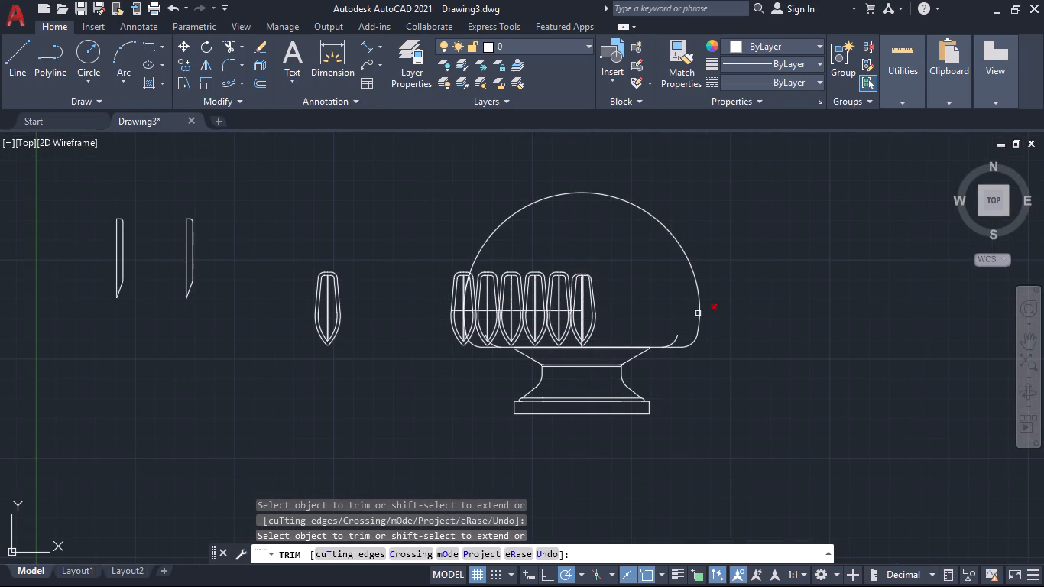
scroll(636, 315, "up", 2)
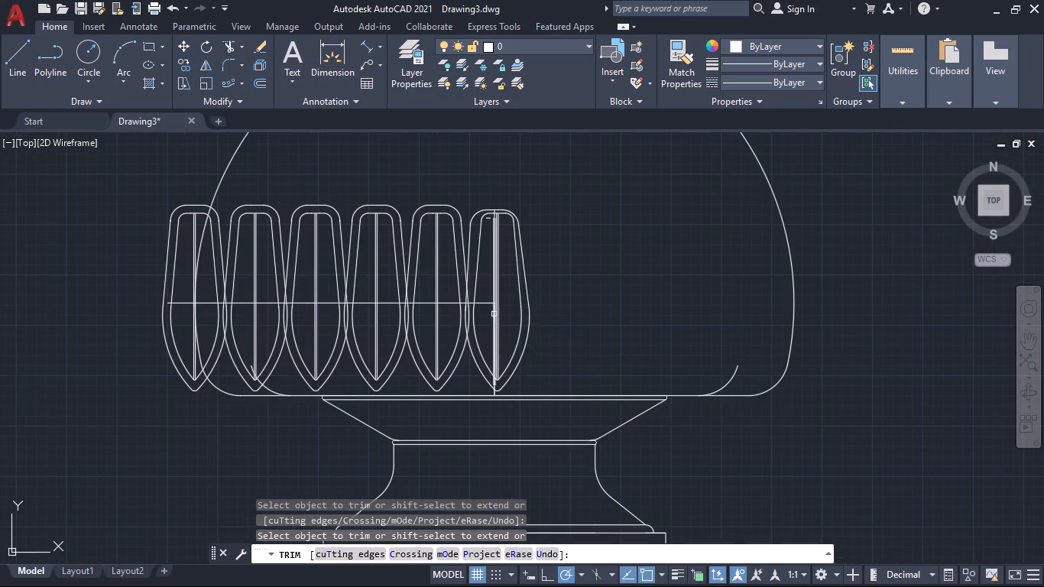
key("Escape")
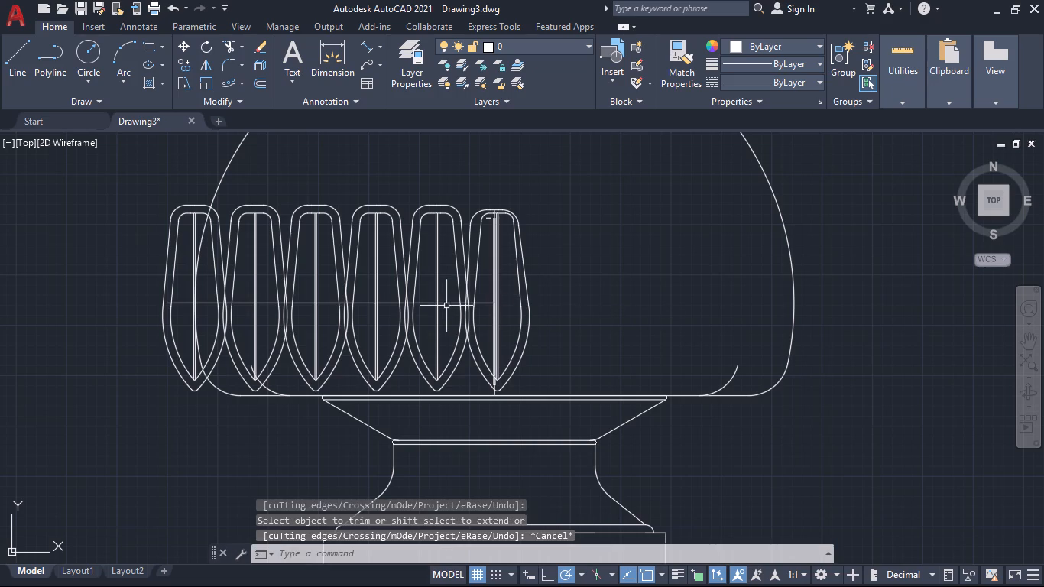
left_click(446, 304)
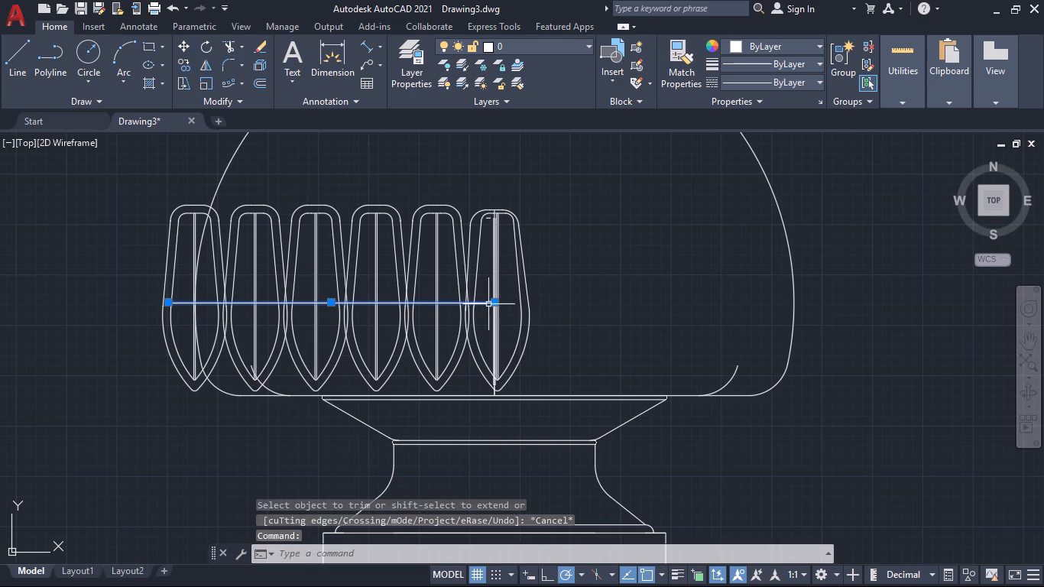
left_click(495, 304)
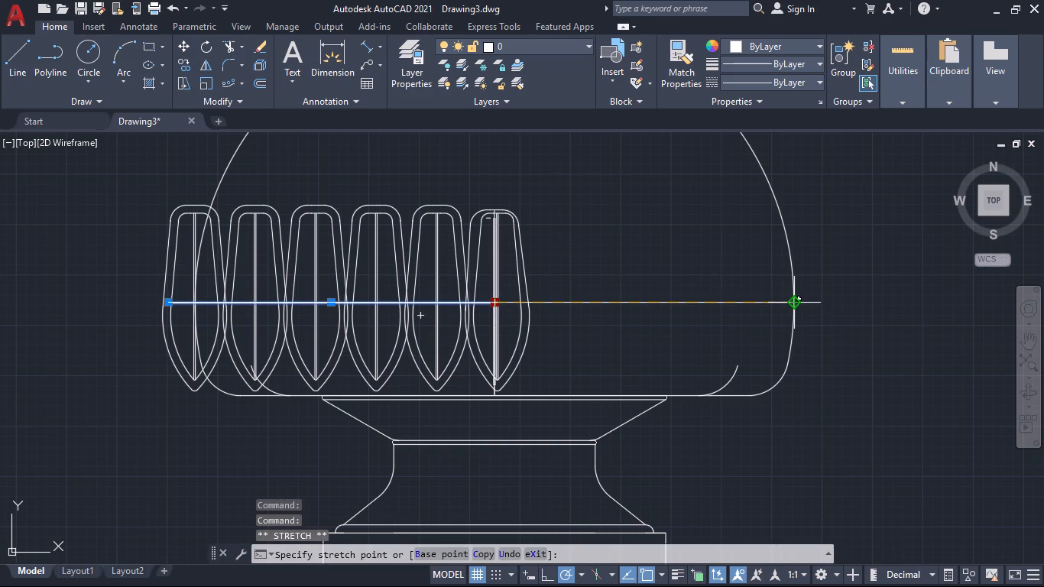
left_click(793, 305)
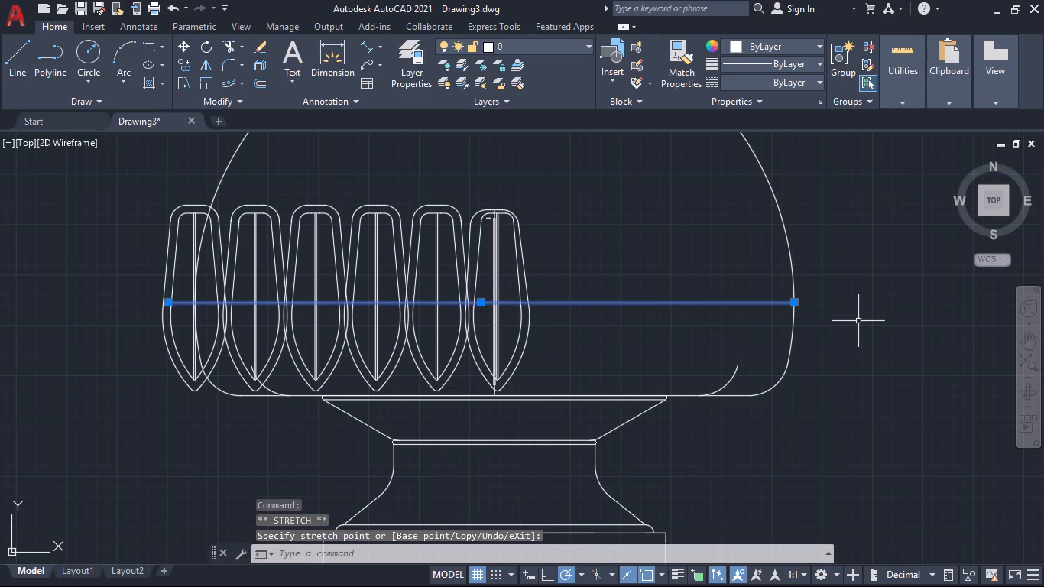
key("Escape")
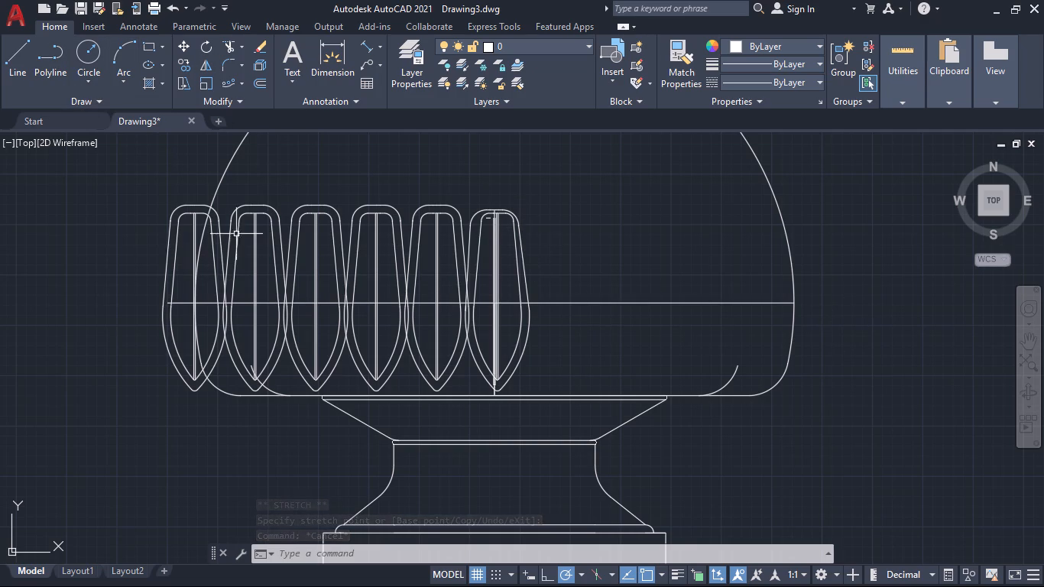
Erase the five leaf strips to the right of the leftmost strip on the bowl.
left_click(230, 202)
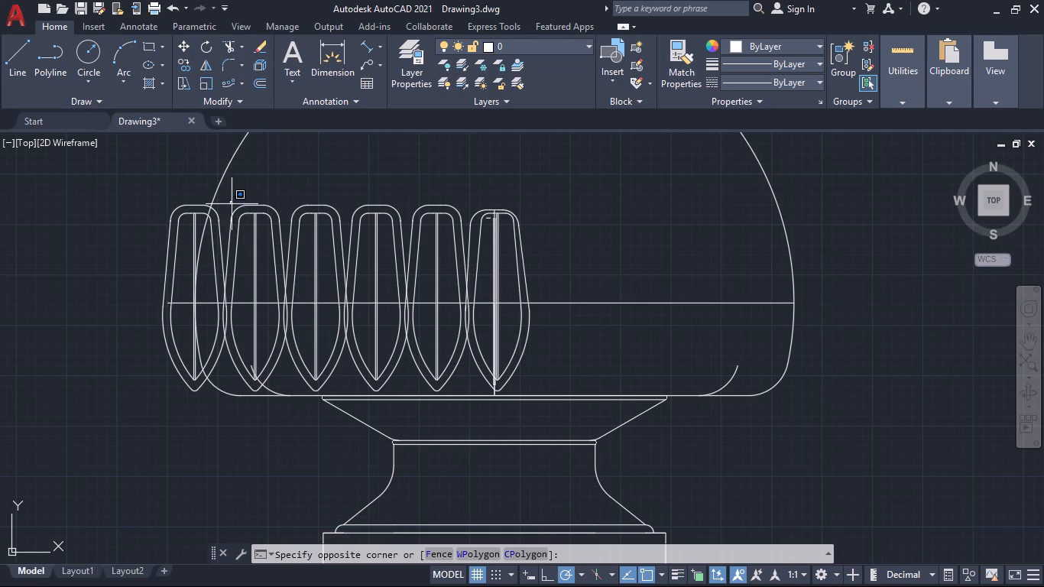
left_click(605, 392)
key("Delete")
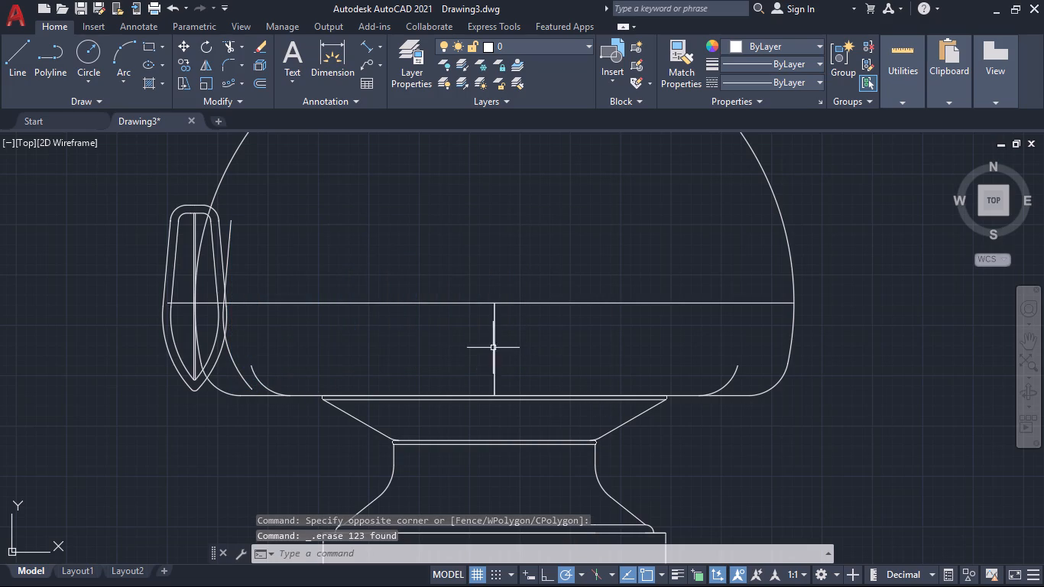
Delete the leftover strip curve beside the leftmost strip and the inner fillet arc at the bowl's lower-left corner.
left_click(234, 368)
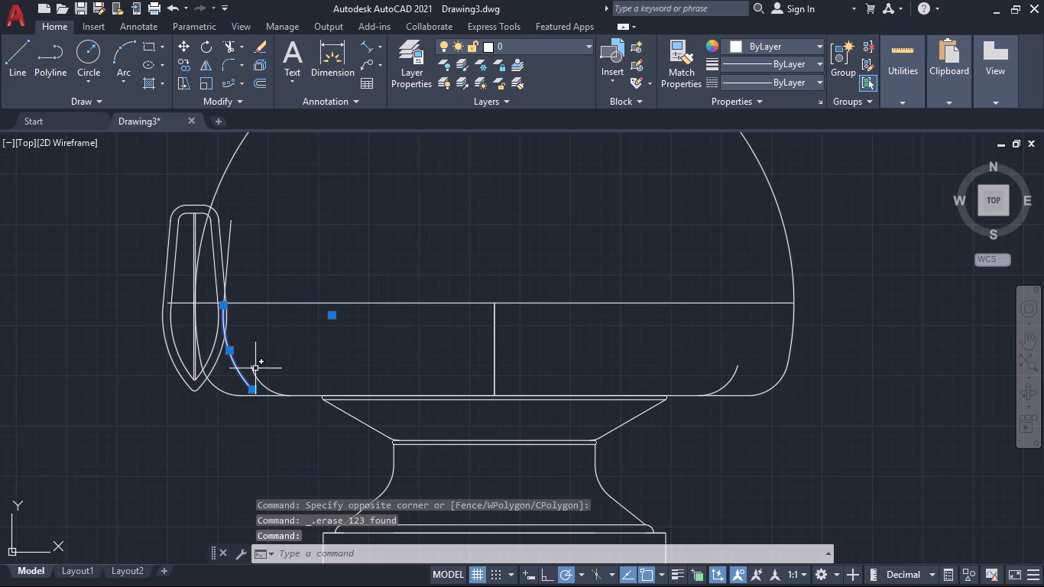
left_click(255, 368)
left_click(256, 372)
left_click(255, 373)
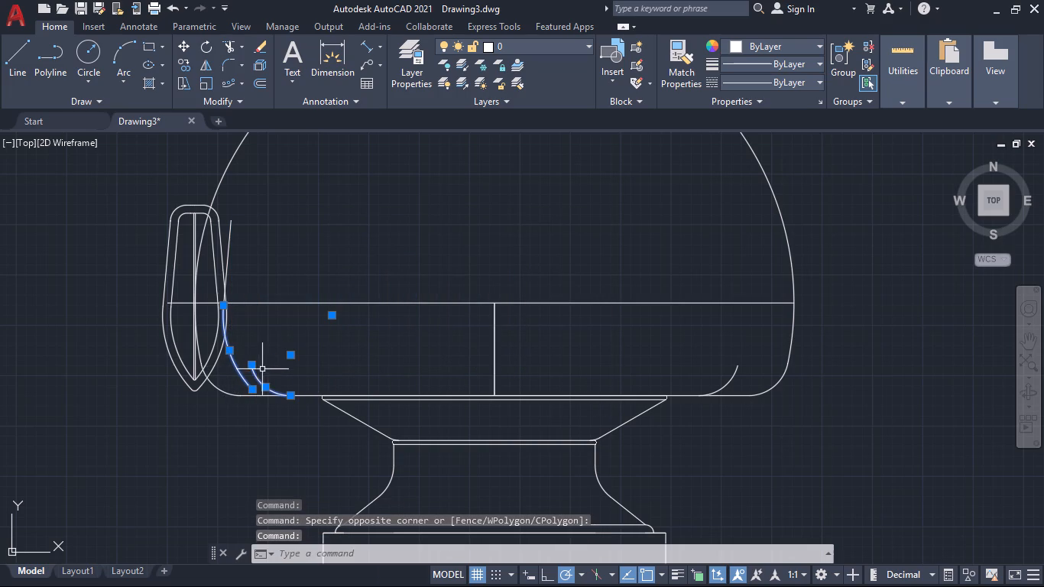
key("Delete")
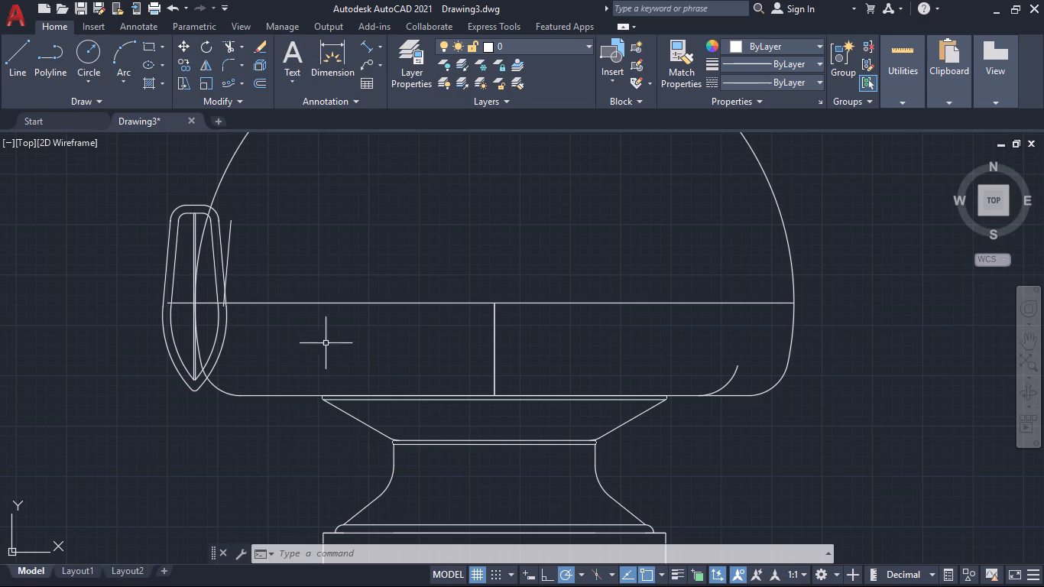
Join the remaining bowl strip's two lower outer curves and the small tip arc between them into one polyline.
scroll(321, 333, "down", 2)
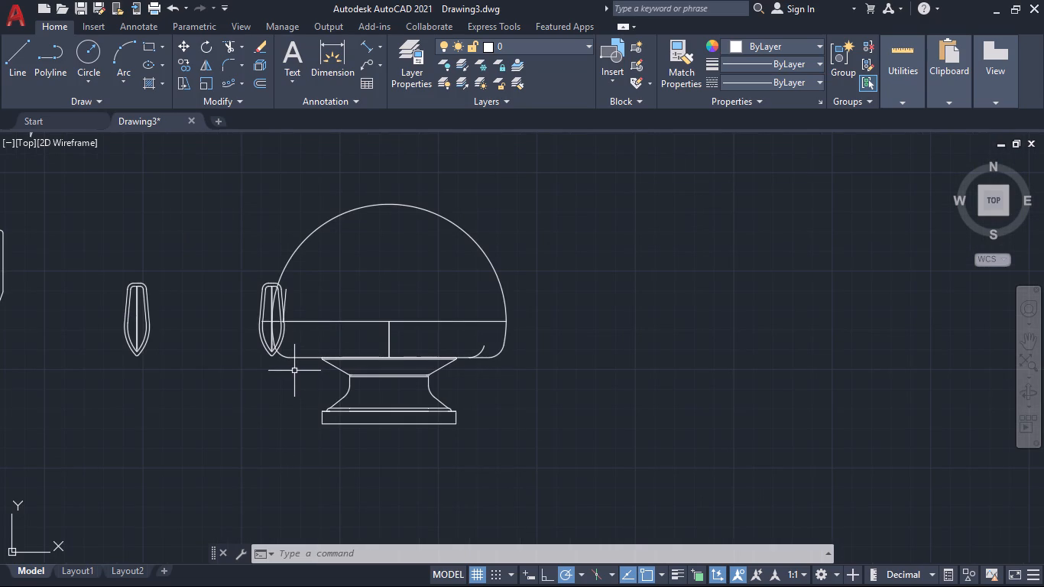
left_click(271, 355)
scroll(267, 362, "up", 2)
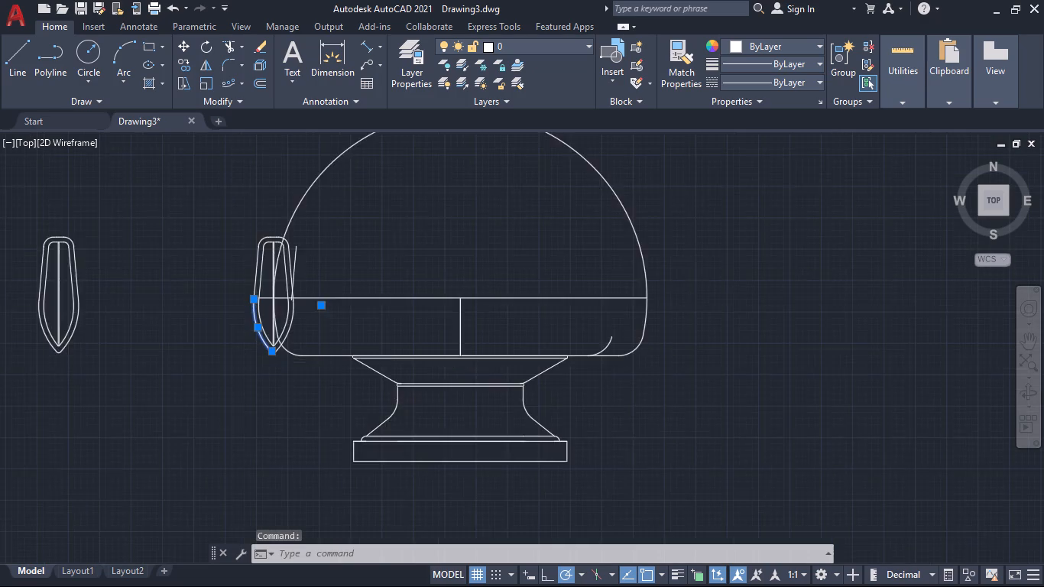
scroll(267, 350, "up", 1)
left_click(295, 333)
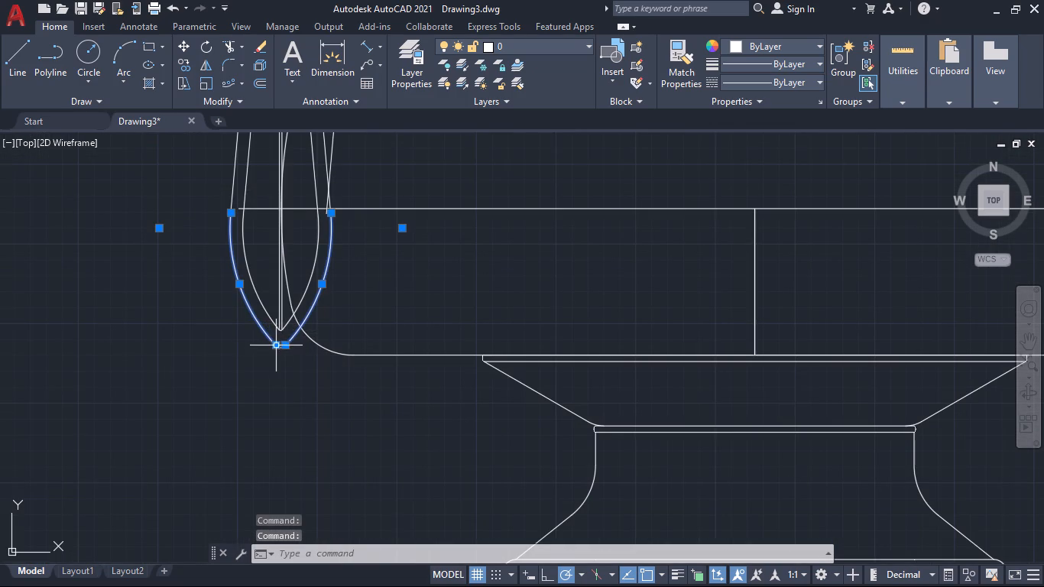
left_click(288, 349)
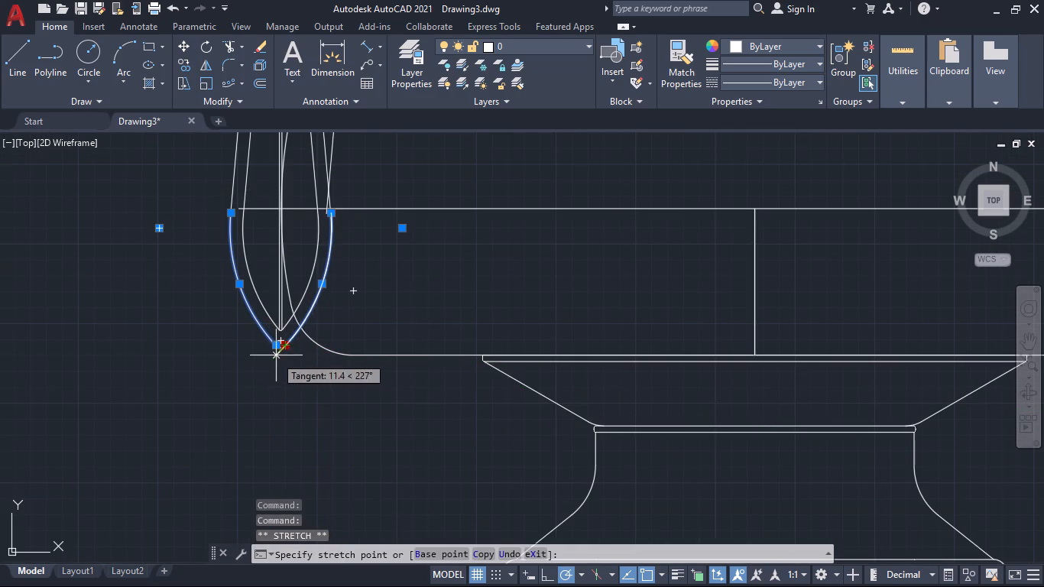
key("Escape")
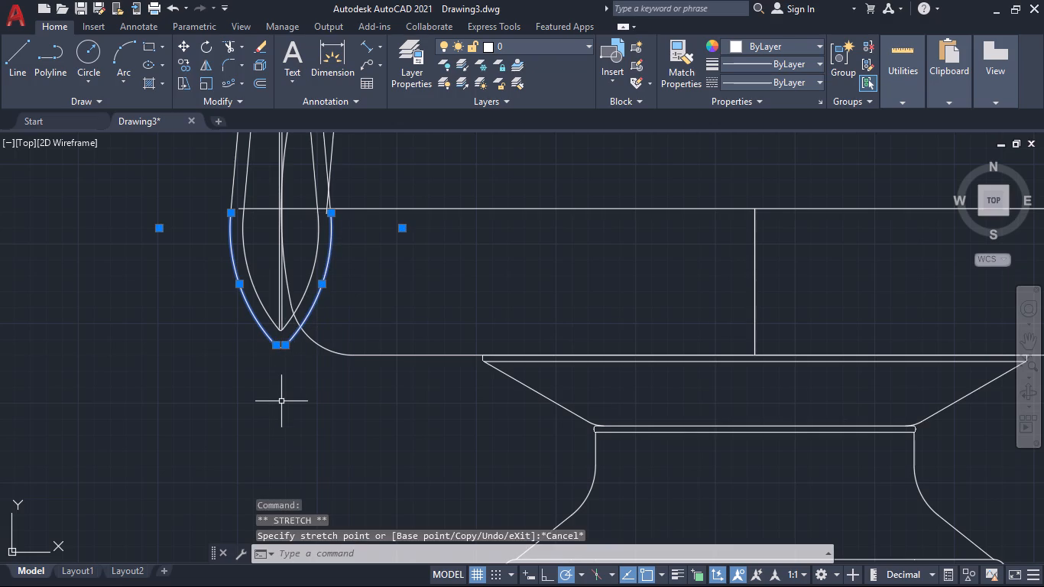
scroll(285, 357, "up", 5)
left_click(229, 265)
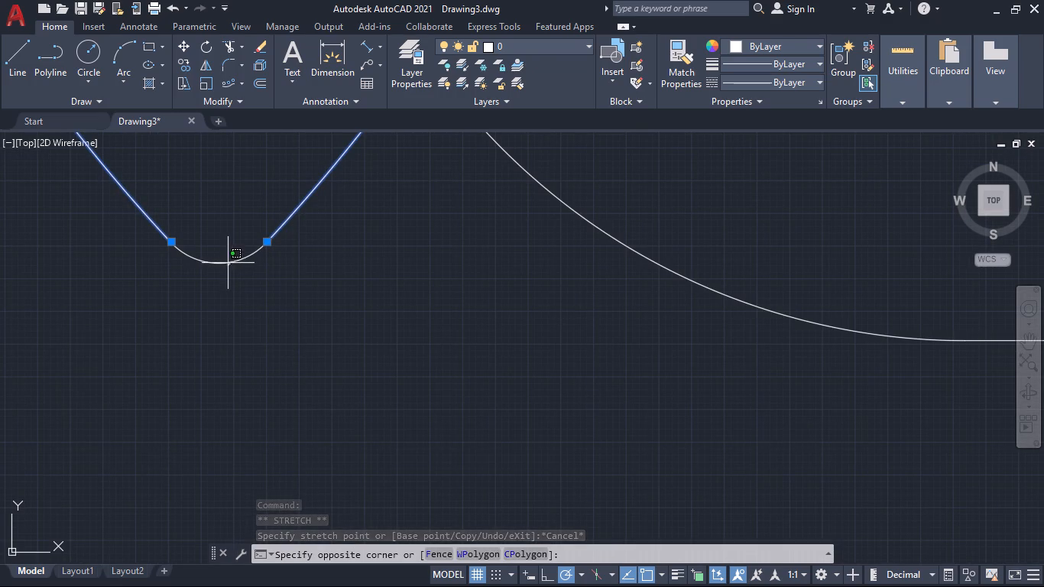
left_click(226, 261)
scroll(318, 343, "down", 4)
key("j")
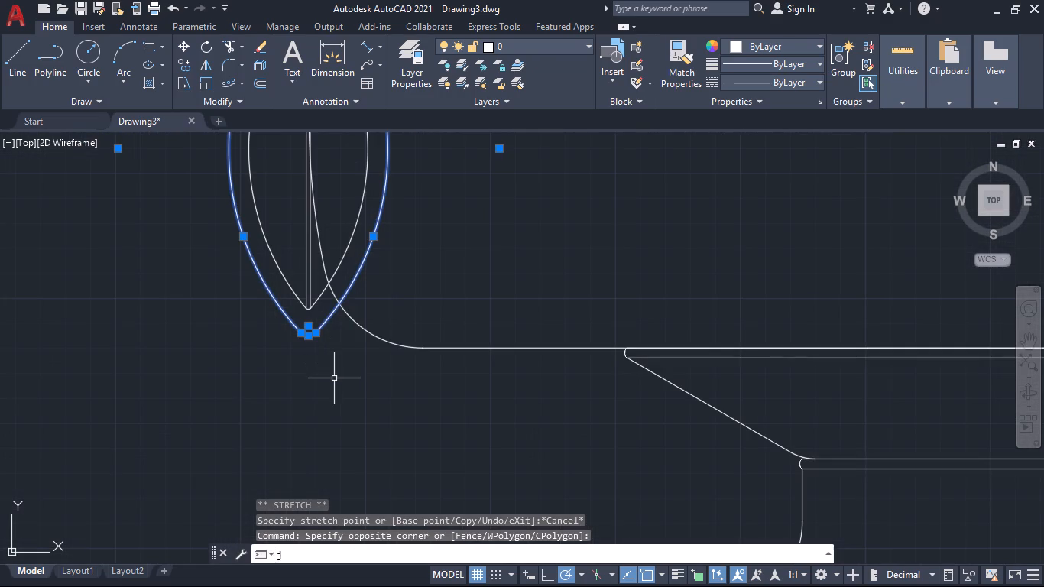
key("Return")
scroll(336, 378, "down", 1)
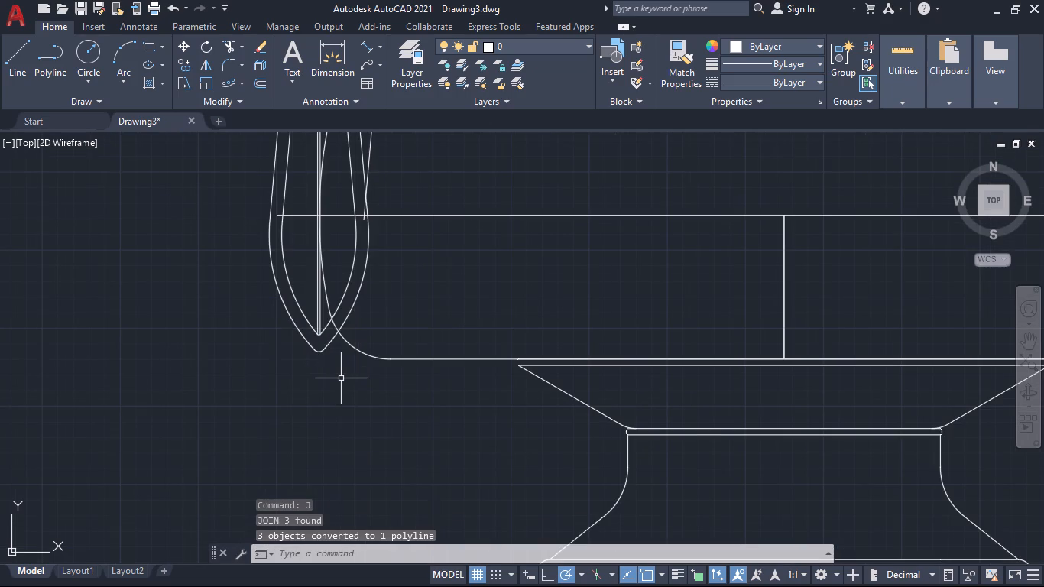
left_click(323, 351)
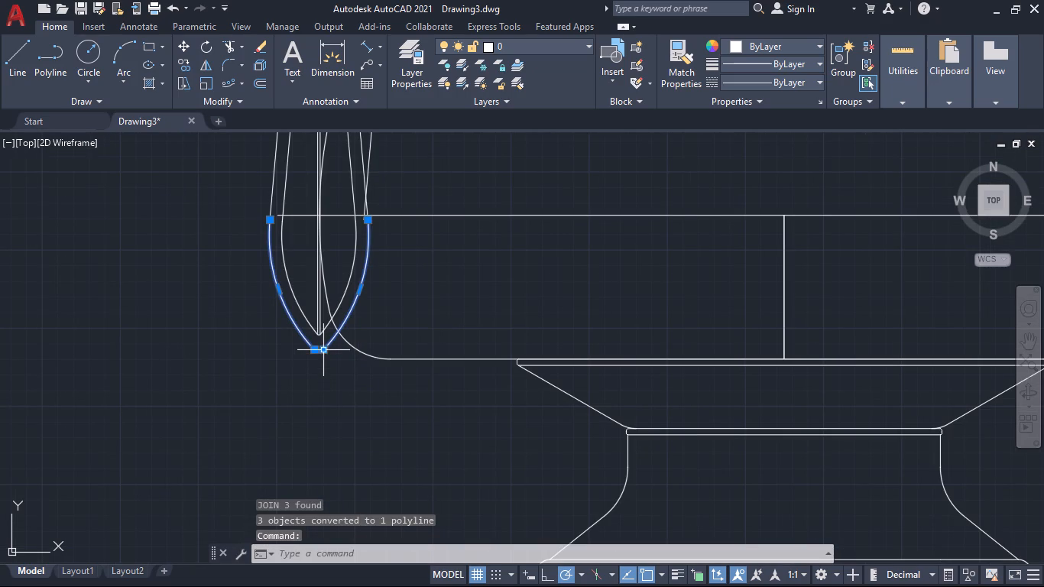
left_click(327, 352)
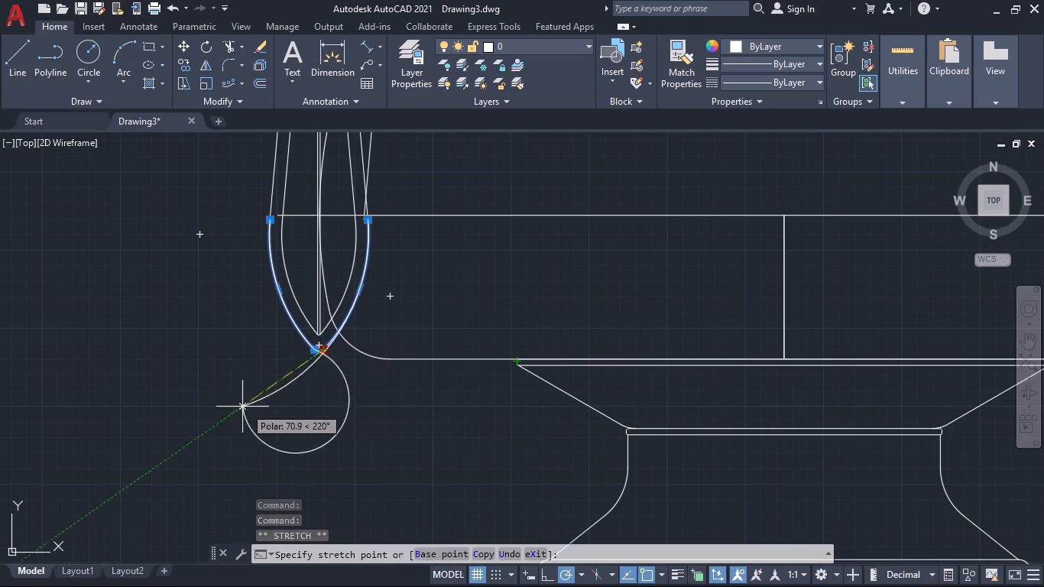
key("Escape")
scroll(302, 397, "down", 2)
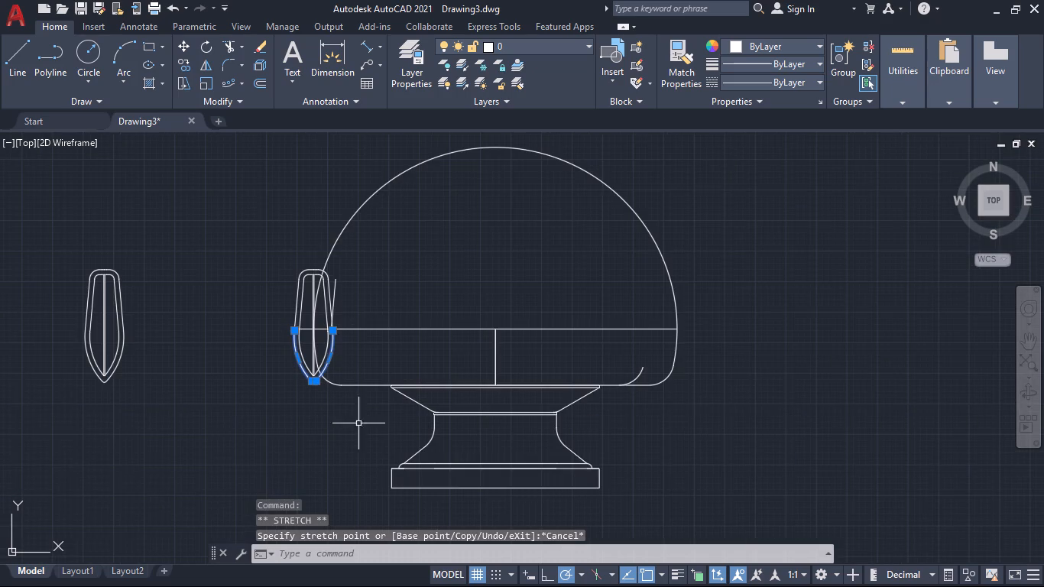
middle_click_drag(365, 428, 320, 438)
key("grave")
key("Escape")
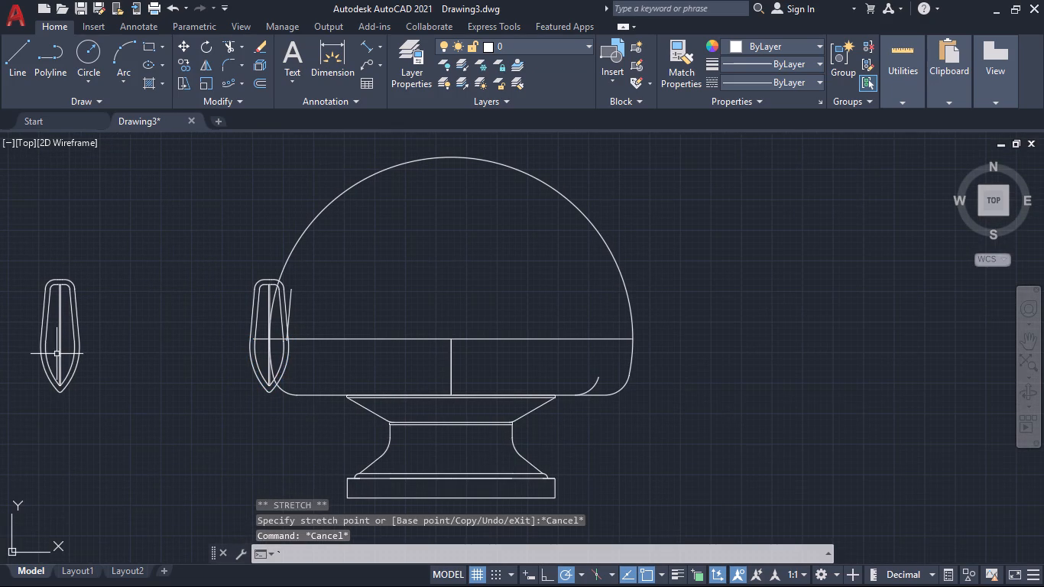
Erase the remaining leaf strip at the bowl's left edge together with the leftover line and corner arc beside it.
left_click(241, 253)
left_click(221, 260)
key("Escape")
key("Escape")
key("Escape")
left_click(225, 245)
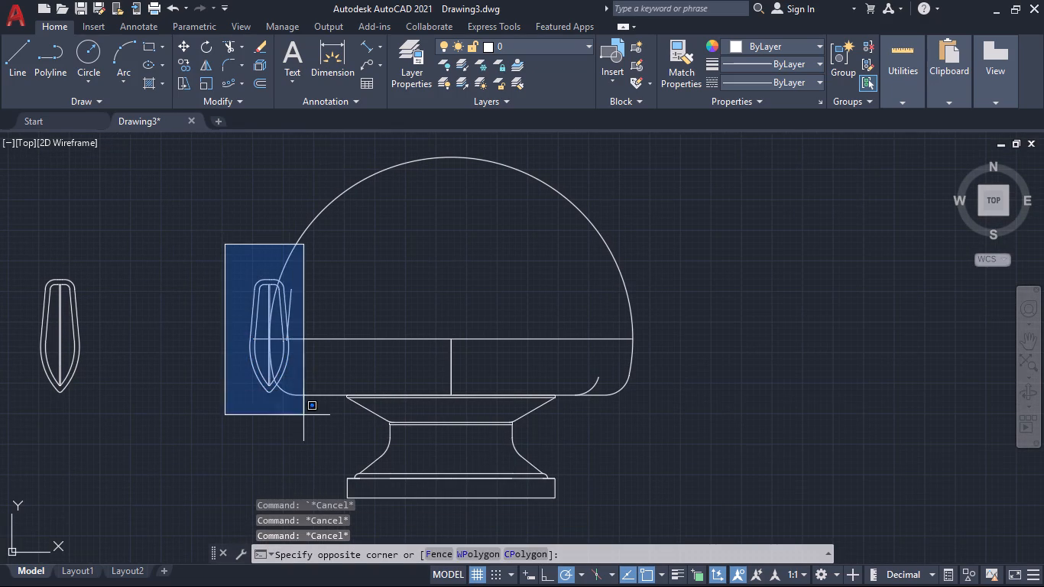
left_click(306, 424)
key("Delete")
Trim away the leftover inner fillet arc at the bowl's lower-right corner.
scroll(289, 387, "up", 1)
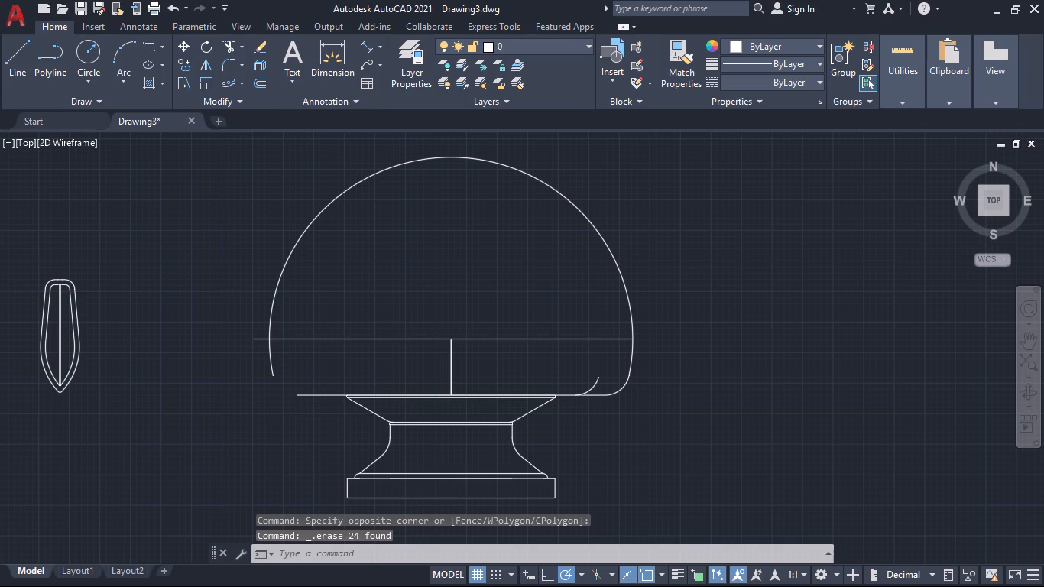
scroll(289, 387, "down", 1)
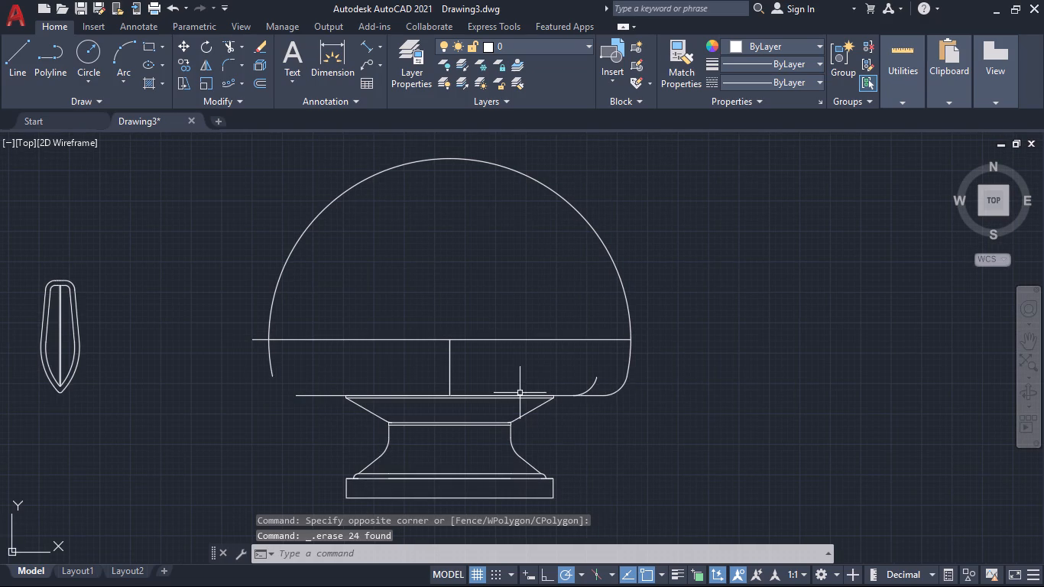
type("tr")
key("Return")
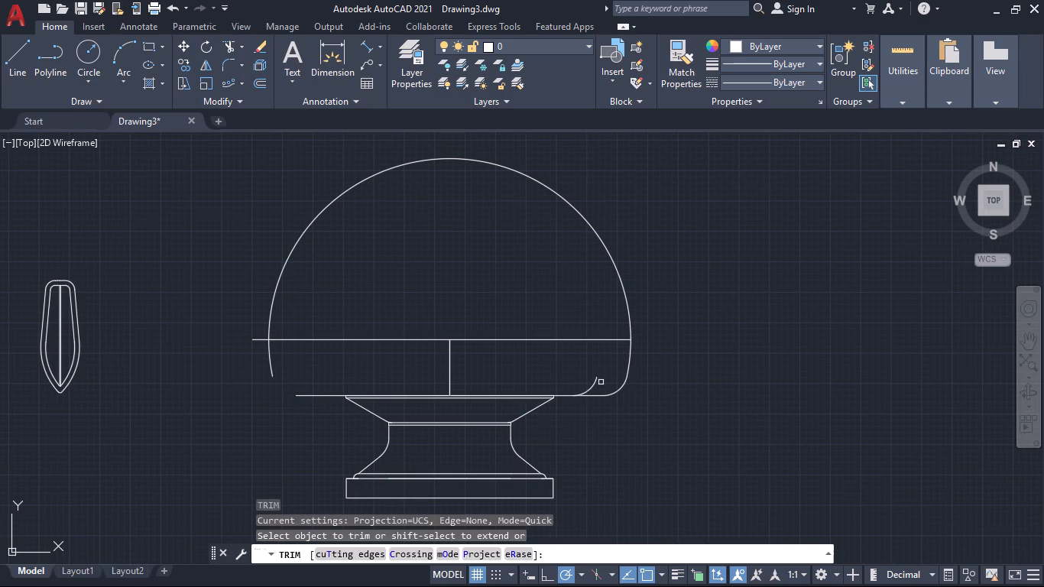
left_click(600, 382)
left_click(588, 382)
scroll(555, 368, "down", 2)
scroll(433, 368, "up", 2)
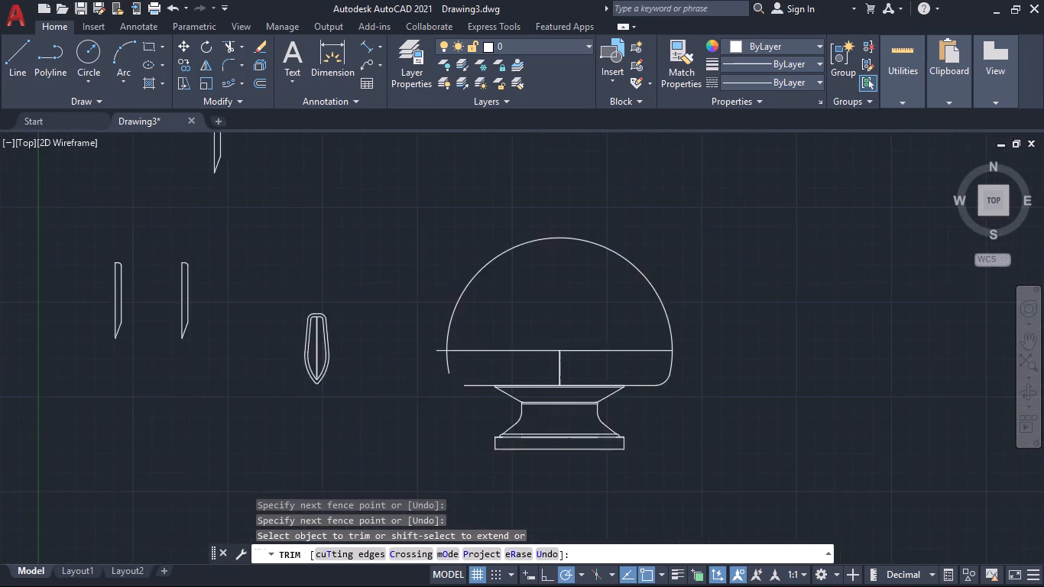
scroll(433, 368, "up", 1)
scroll(432, 425, "down", 1)
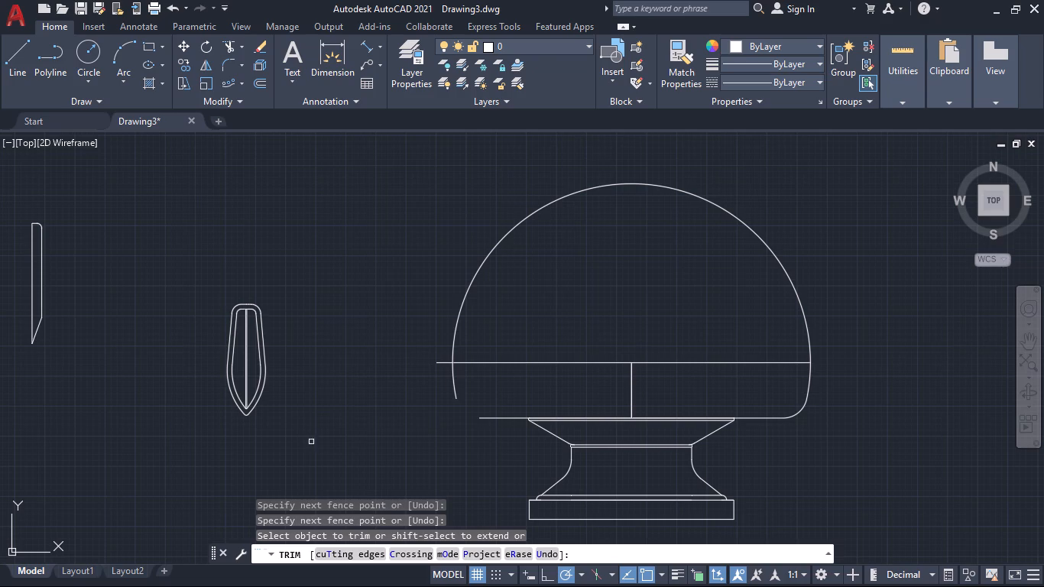
key("Escape")
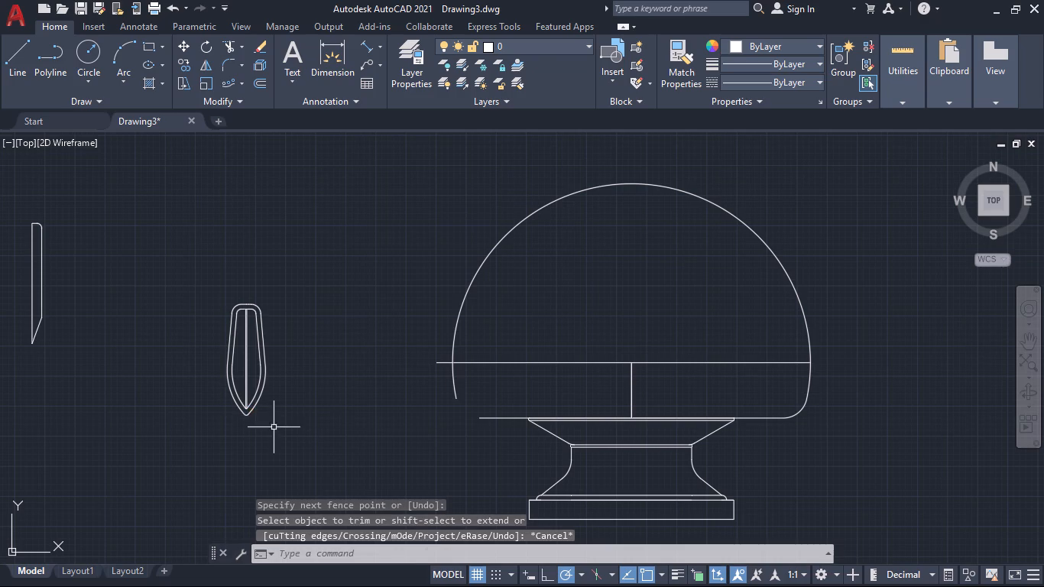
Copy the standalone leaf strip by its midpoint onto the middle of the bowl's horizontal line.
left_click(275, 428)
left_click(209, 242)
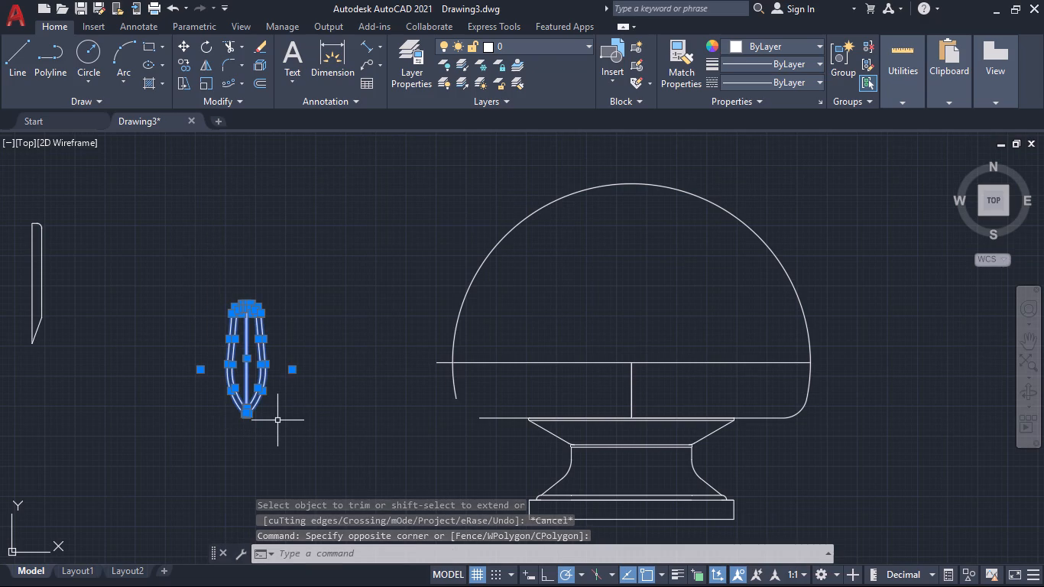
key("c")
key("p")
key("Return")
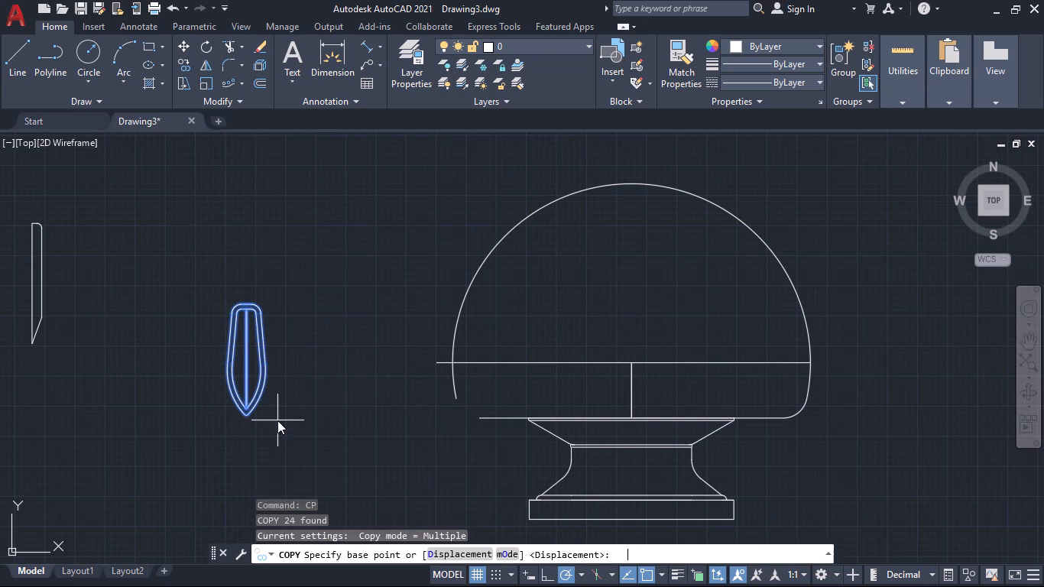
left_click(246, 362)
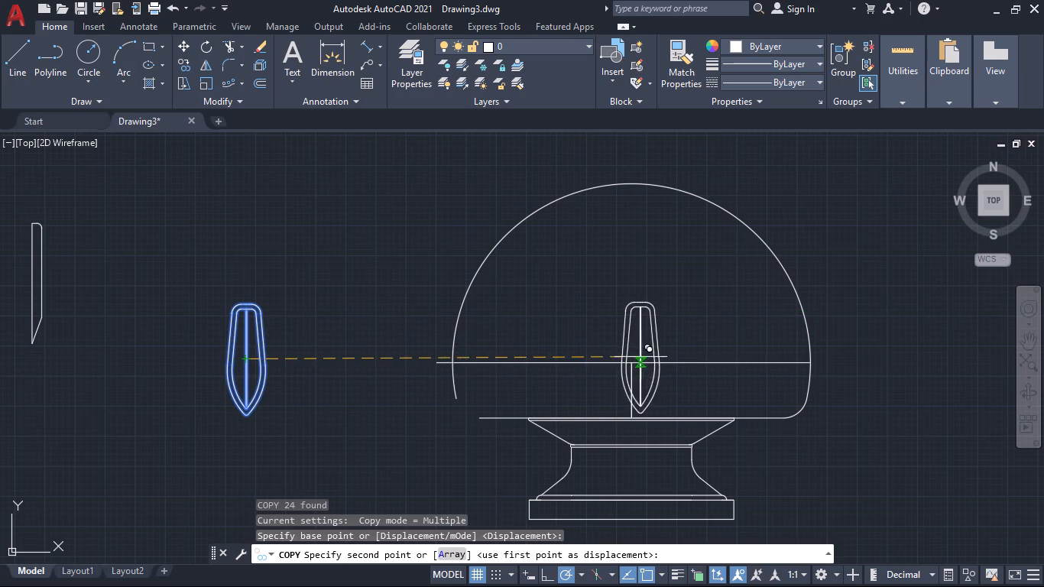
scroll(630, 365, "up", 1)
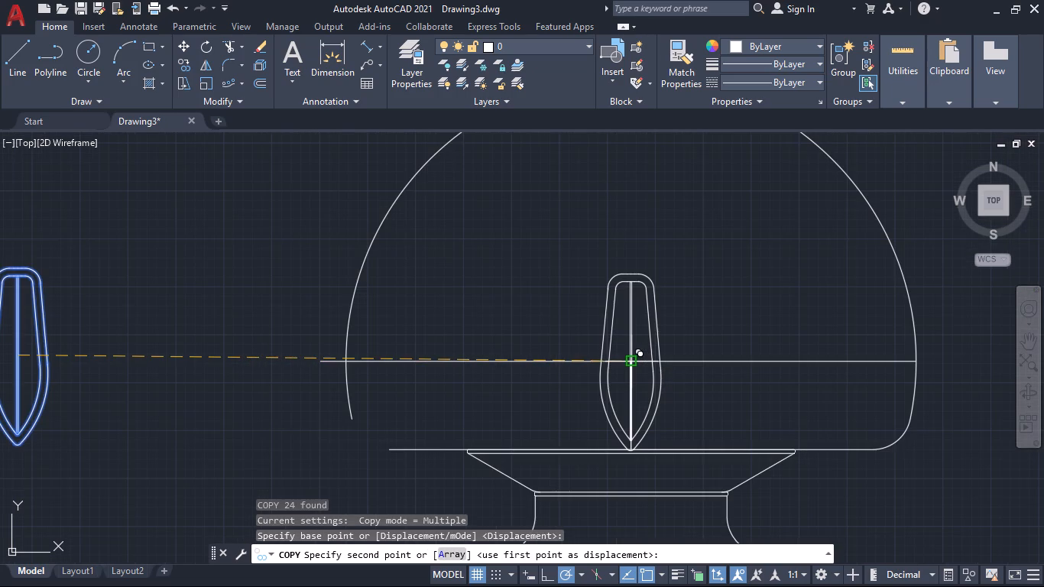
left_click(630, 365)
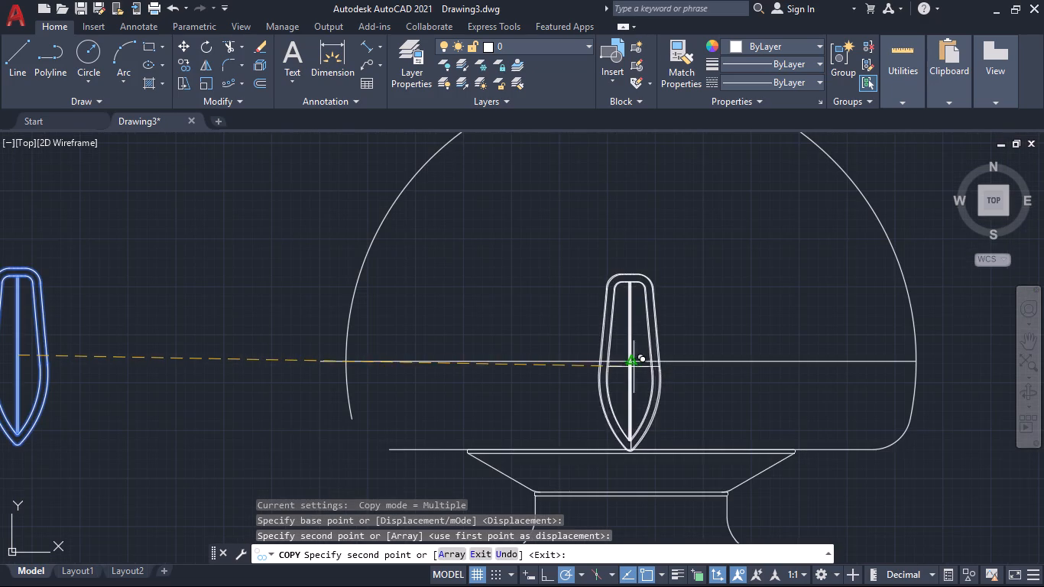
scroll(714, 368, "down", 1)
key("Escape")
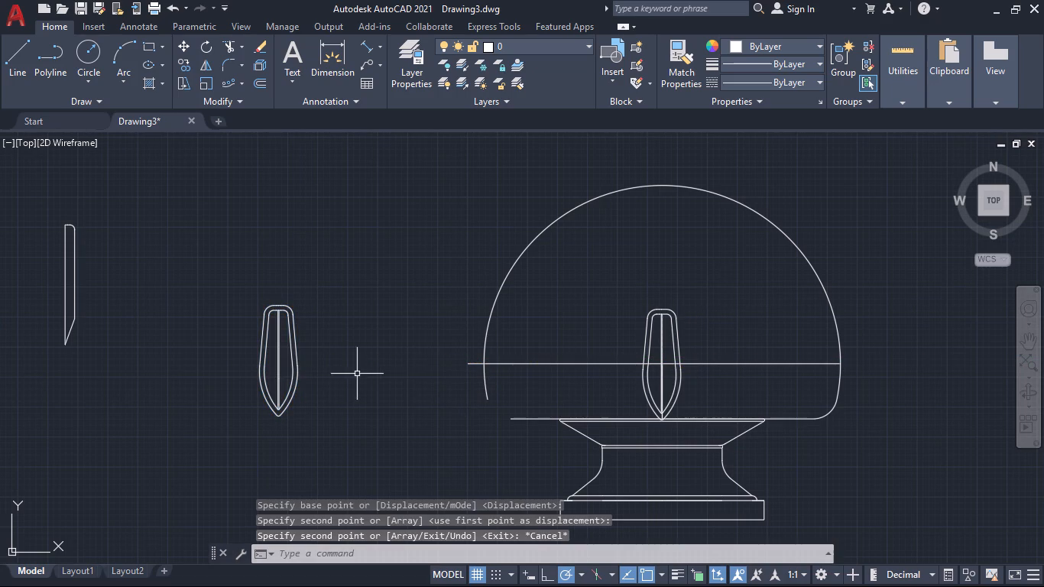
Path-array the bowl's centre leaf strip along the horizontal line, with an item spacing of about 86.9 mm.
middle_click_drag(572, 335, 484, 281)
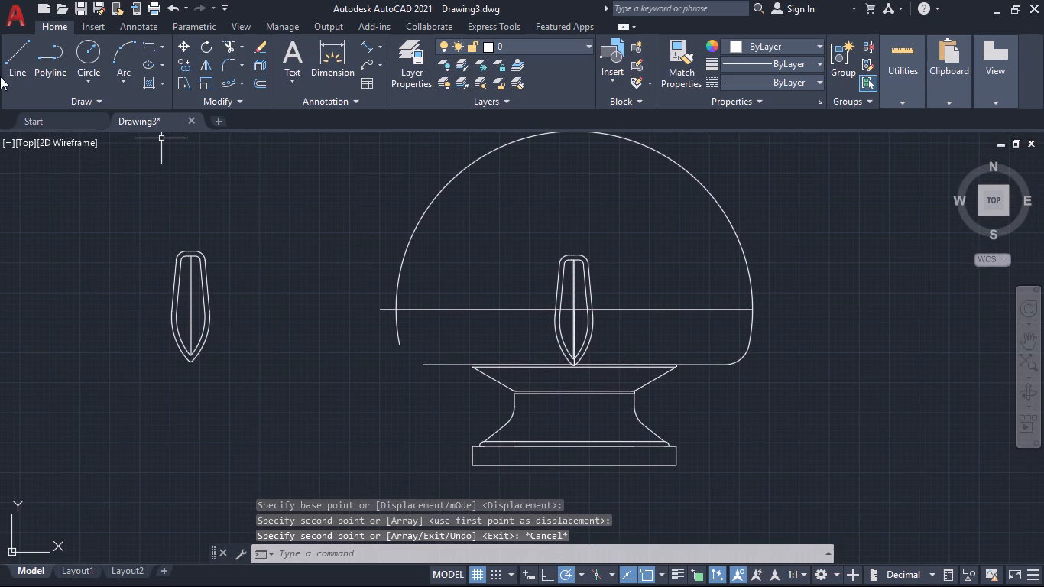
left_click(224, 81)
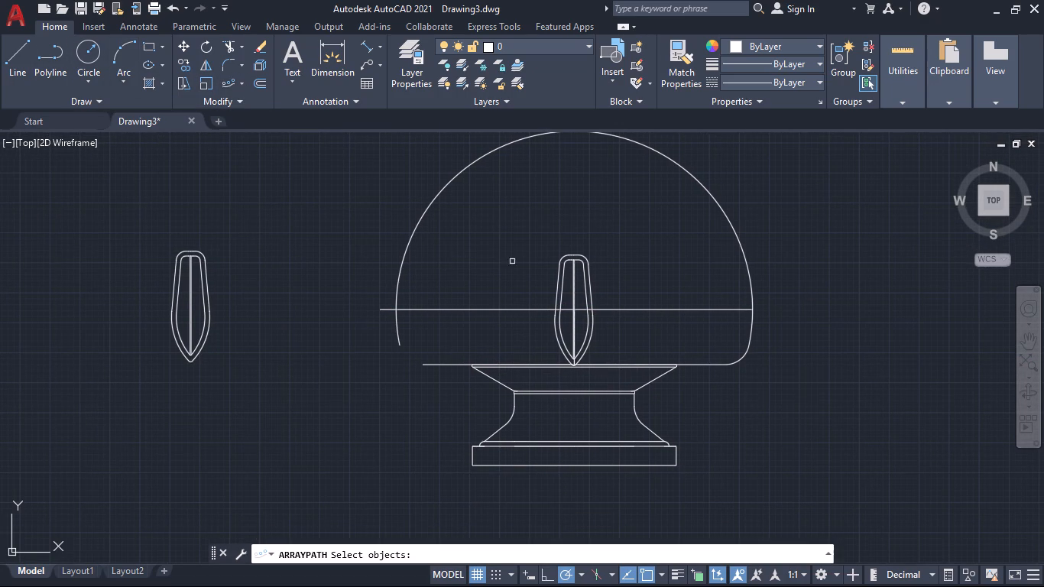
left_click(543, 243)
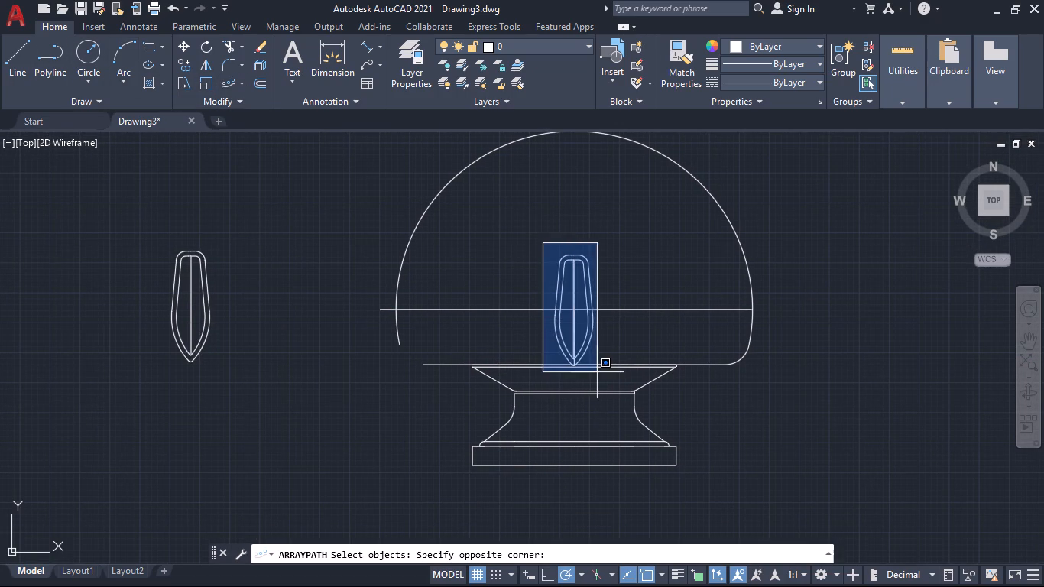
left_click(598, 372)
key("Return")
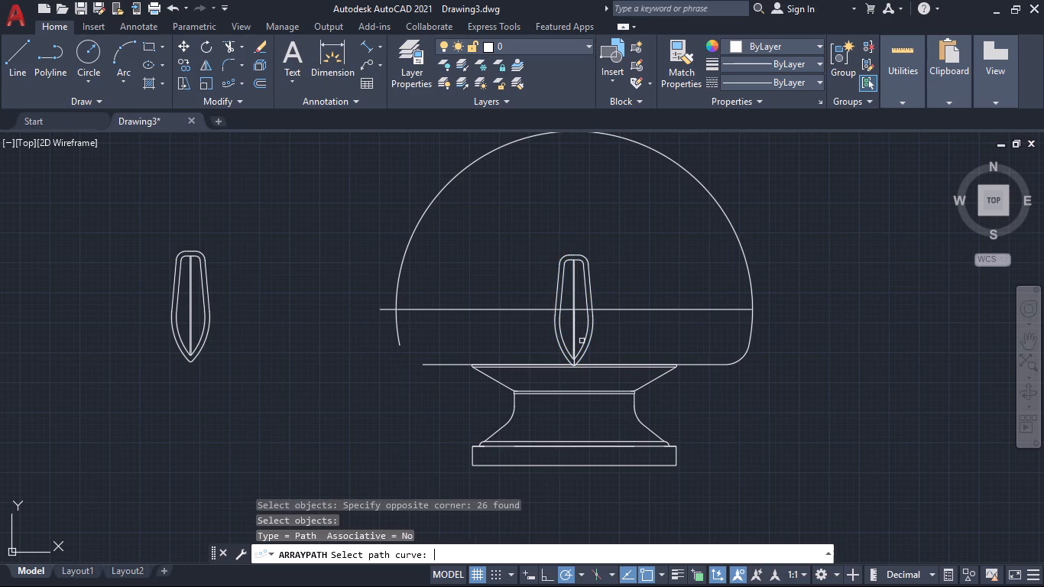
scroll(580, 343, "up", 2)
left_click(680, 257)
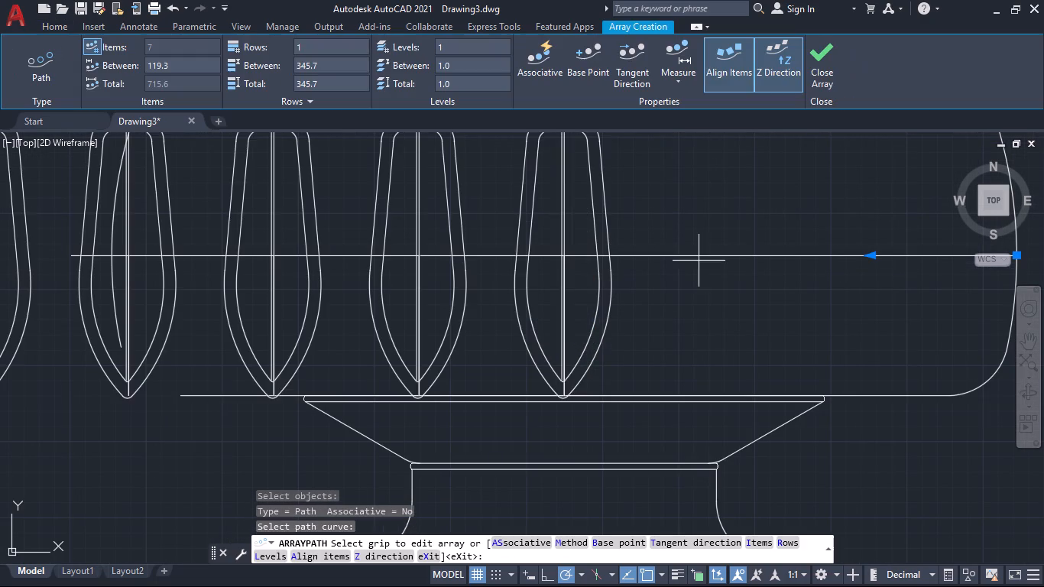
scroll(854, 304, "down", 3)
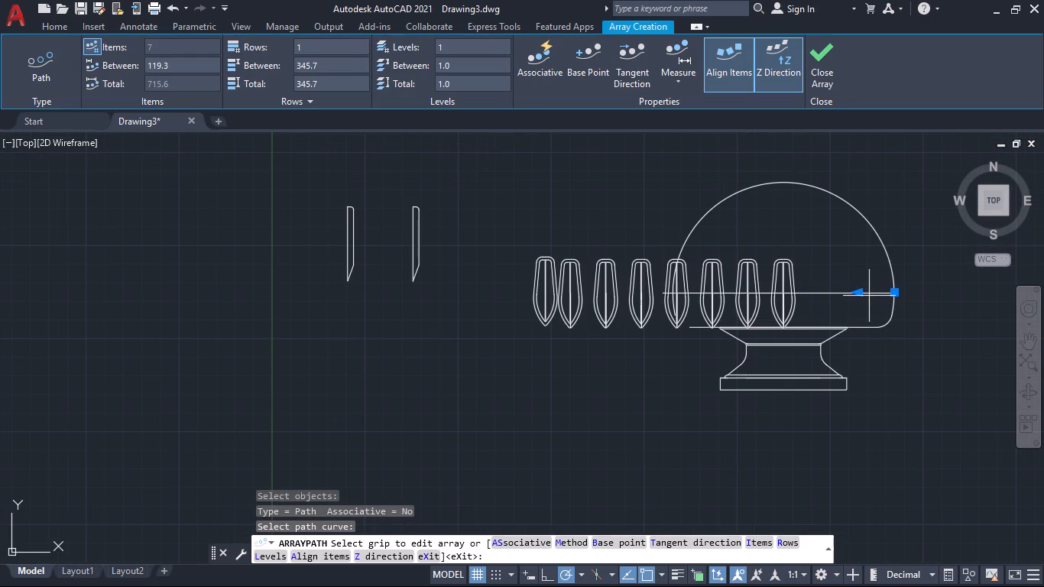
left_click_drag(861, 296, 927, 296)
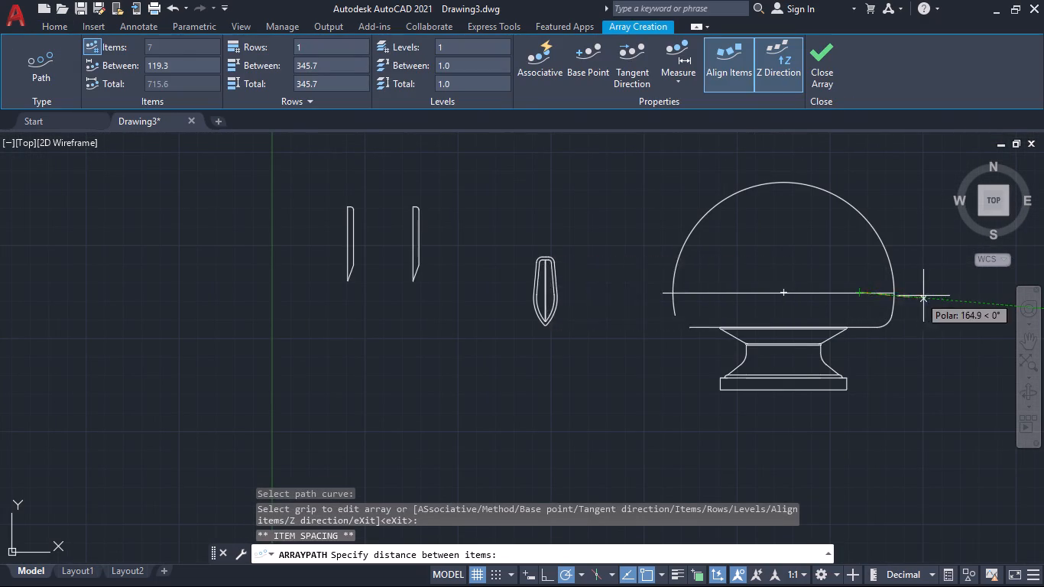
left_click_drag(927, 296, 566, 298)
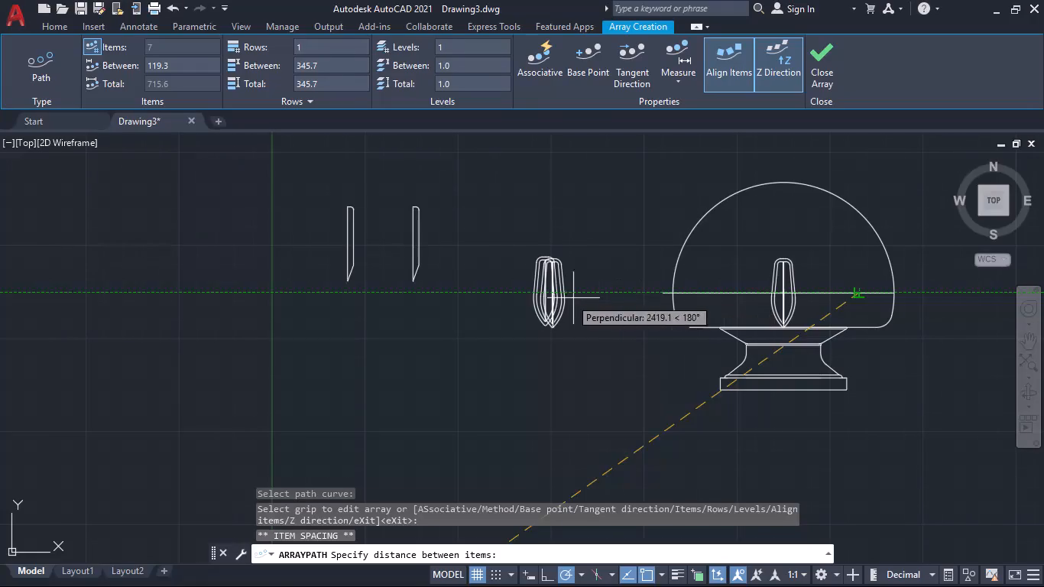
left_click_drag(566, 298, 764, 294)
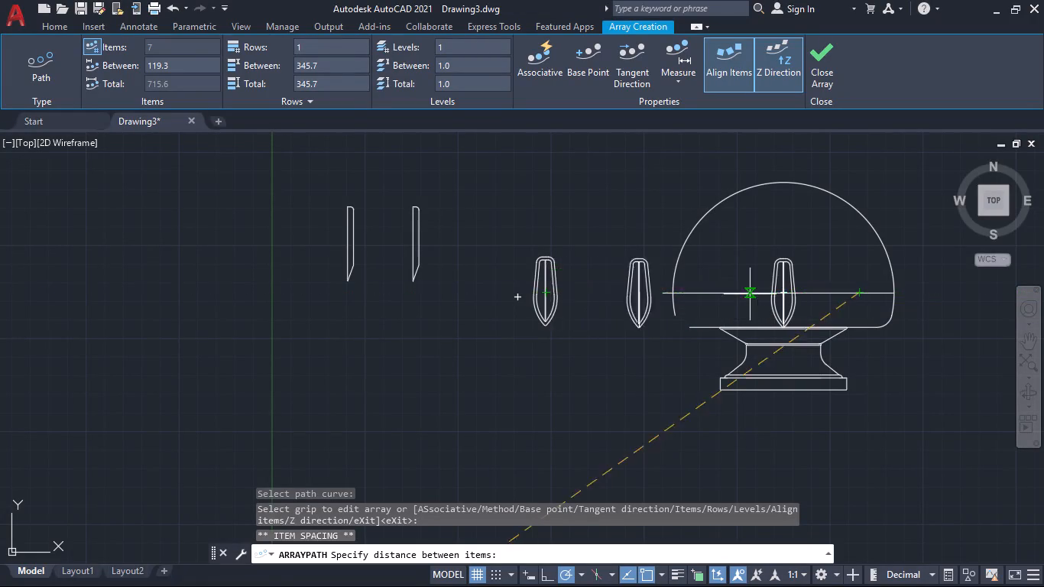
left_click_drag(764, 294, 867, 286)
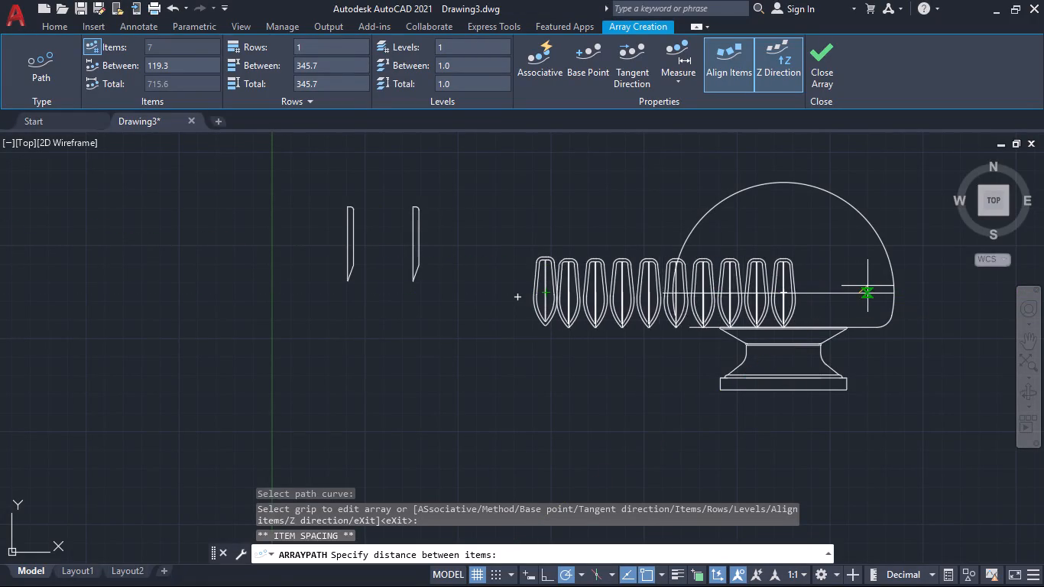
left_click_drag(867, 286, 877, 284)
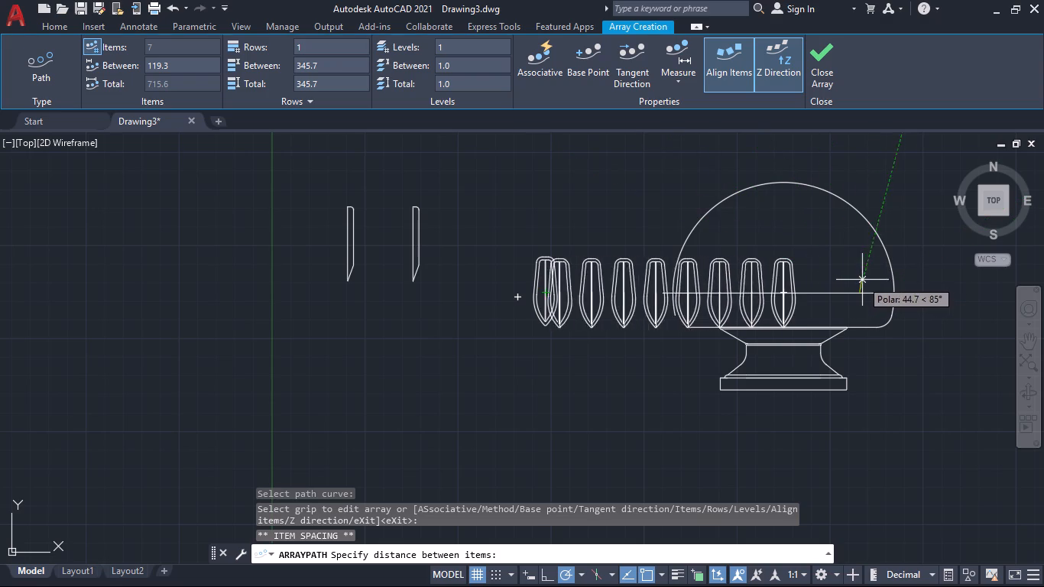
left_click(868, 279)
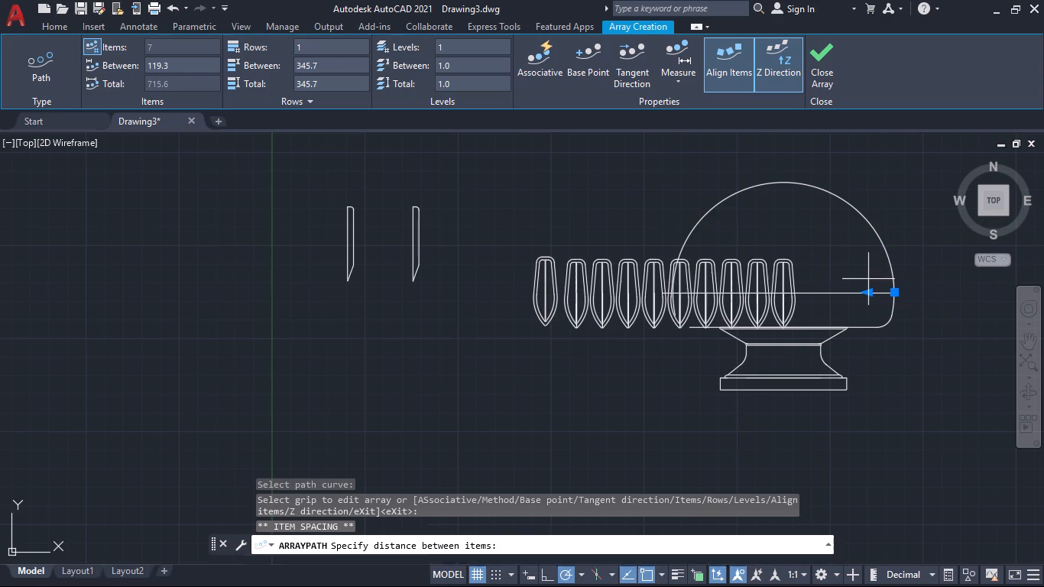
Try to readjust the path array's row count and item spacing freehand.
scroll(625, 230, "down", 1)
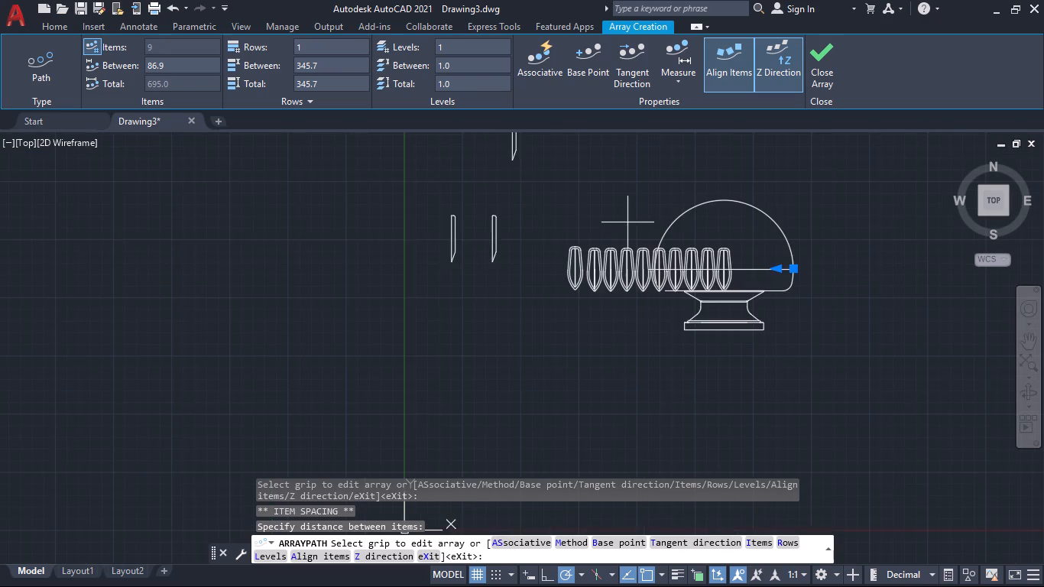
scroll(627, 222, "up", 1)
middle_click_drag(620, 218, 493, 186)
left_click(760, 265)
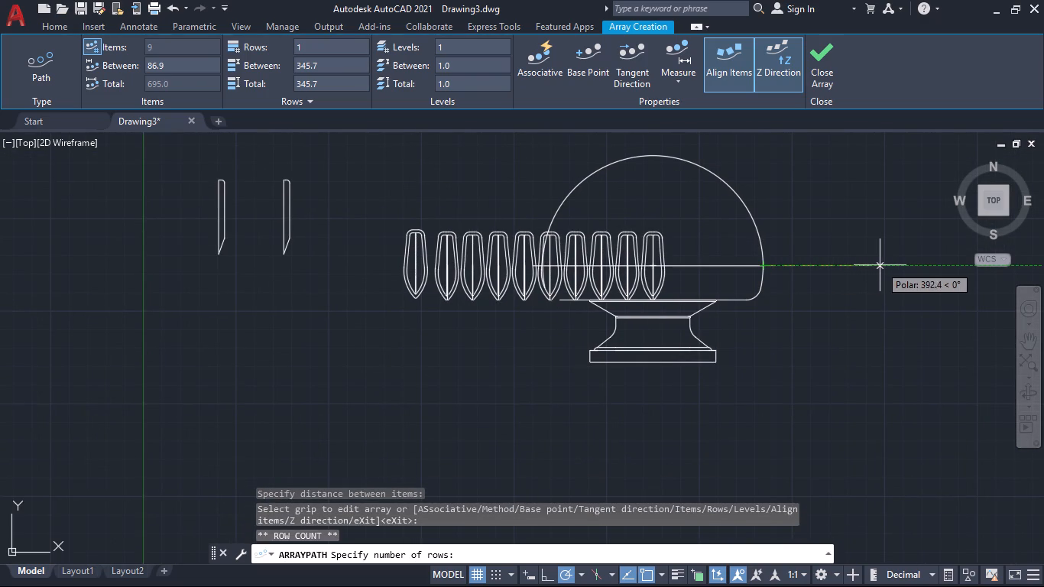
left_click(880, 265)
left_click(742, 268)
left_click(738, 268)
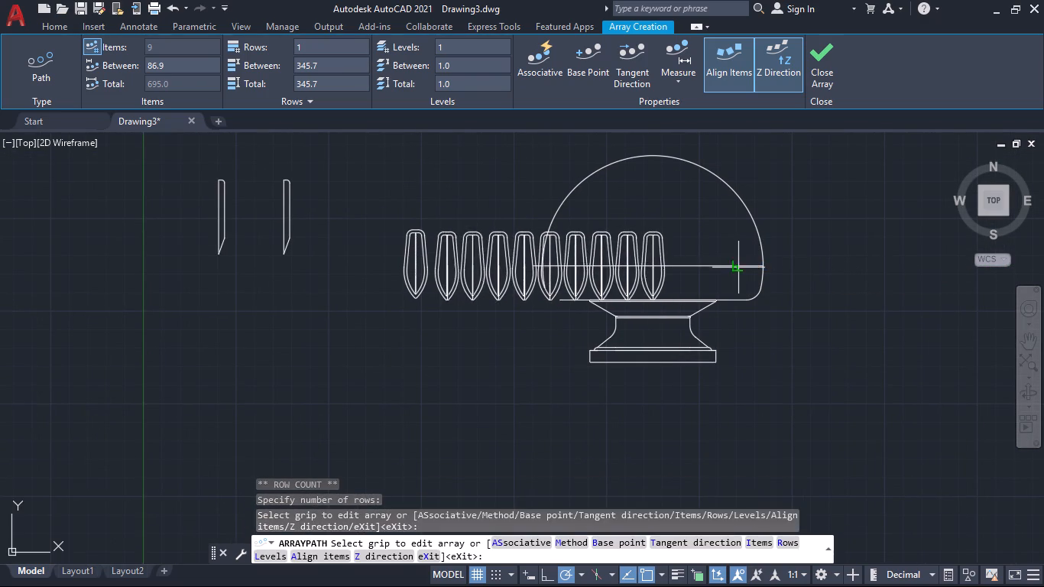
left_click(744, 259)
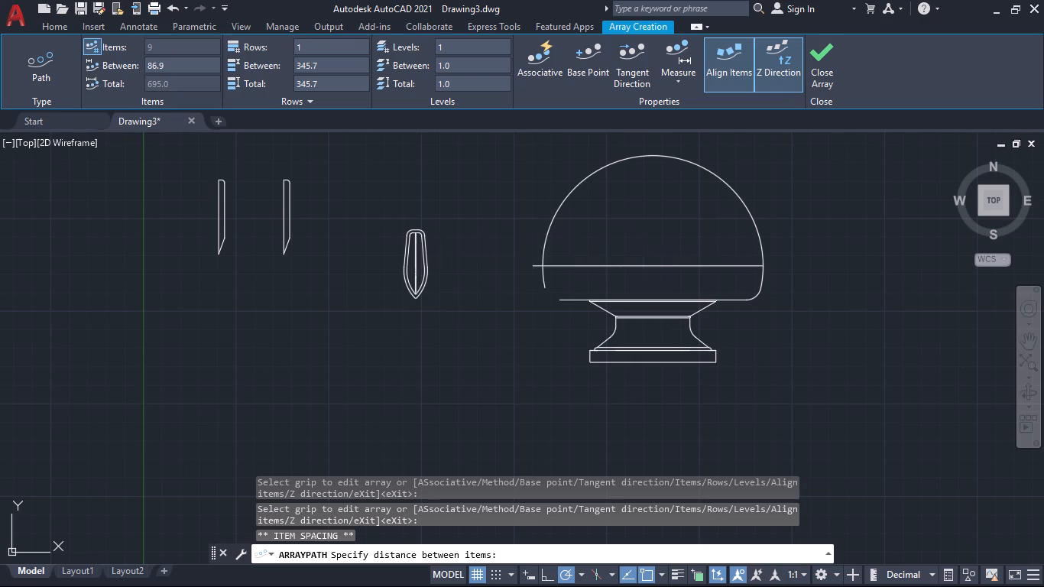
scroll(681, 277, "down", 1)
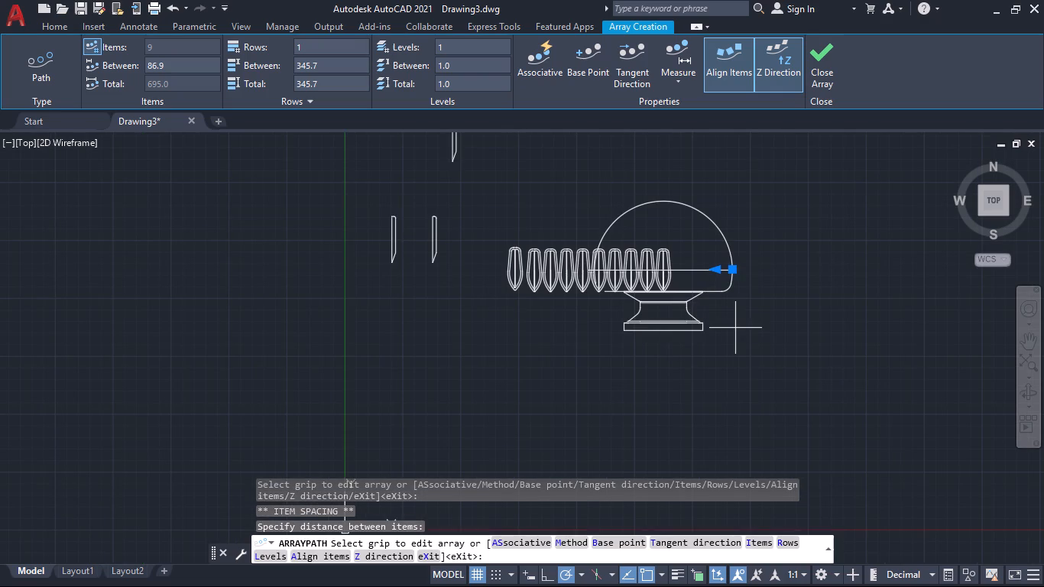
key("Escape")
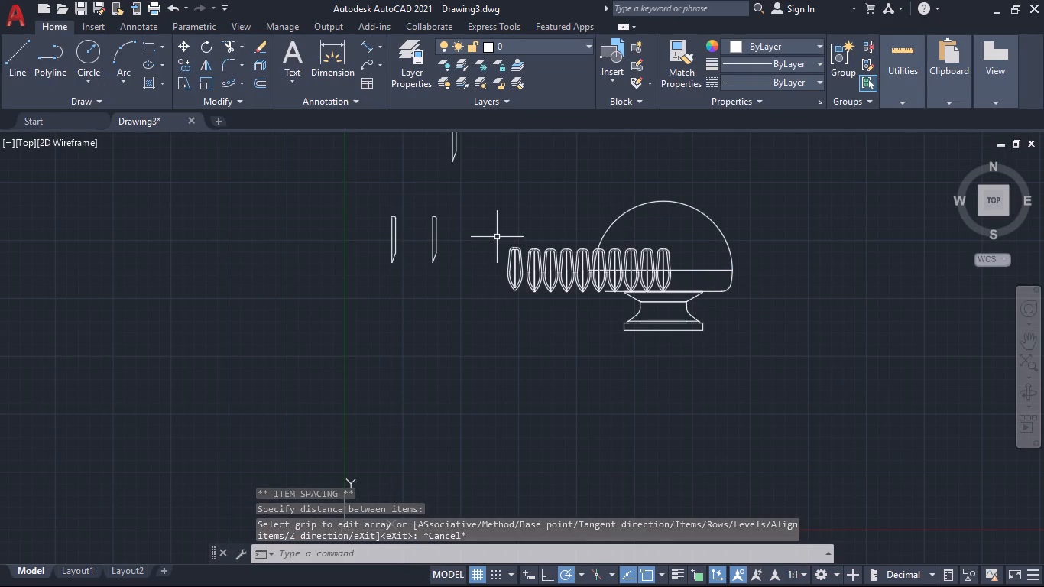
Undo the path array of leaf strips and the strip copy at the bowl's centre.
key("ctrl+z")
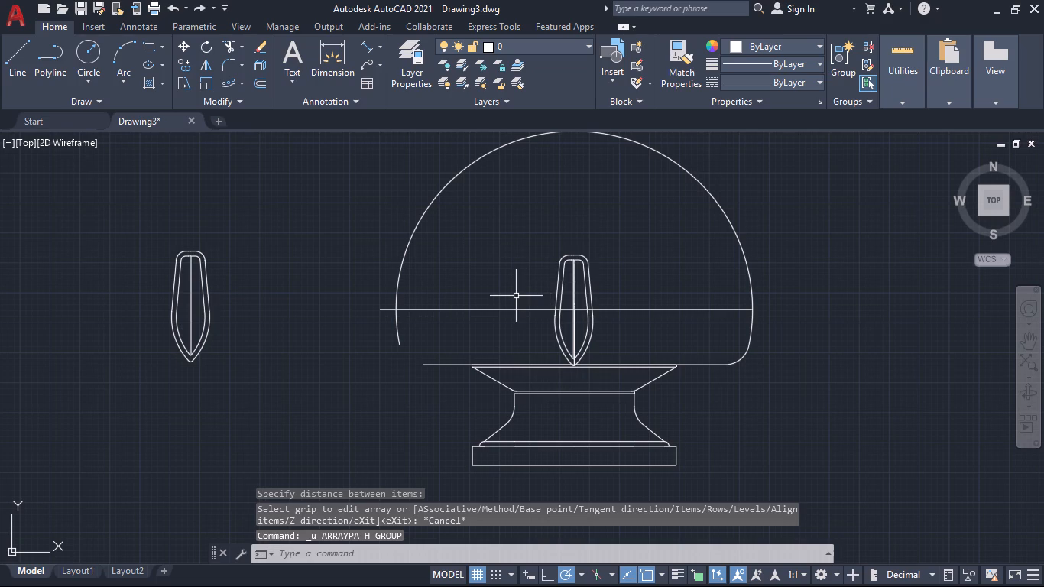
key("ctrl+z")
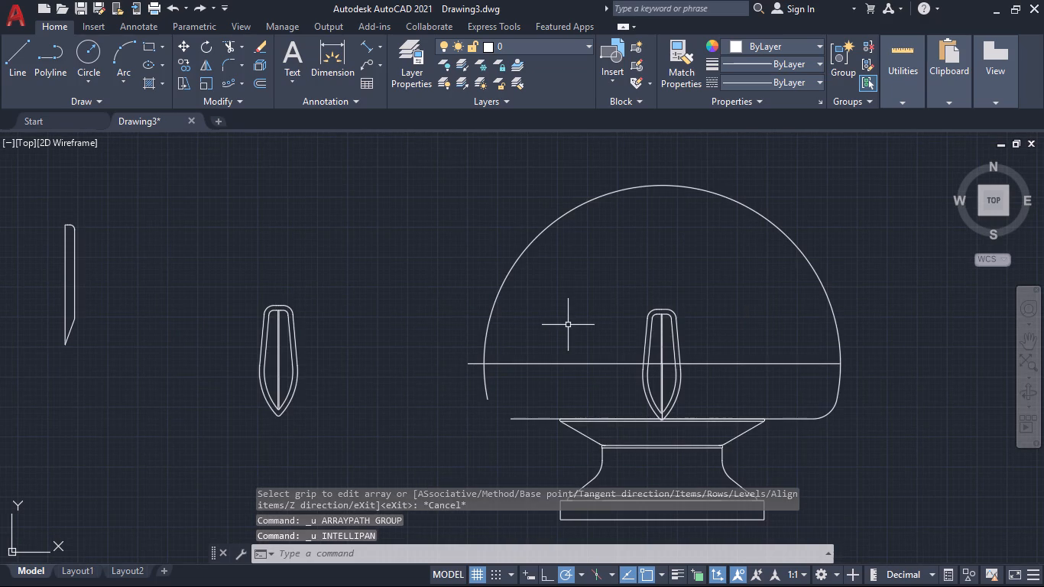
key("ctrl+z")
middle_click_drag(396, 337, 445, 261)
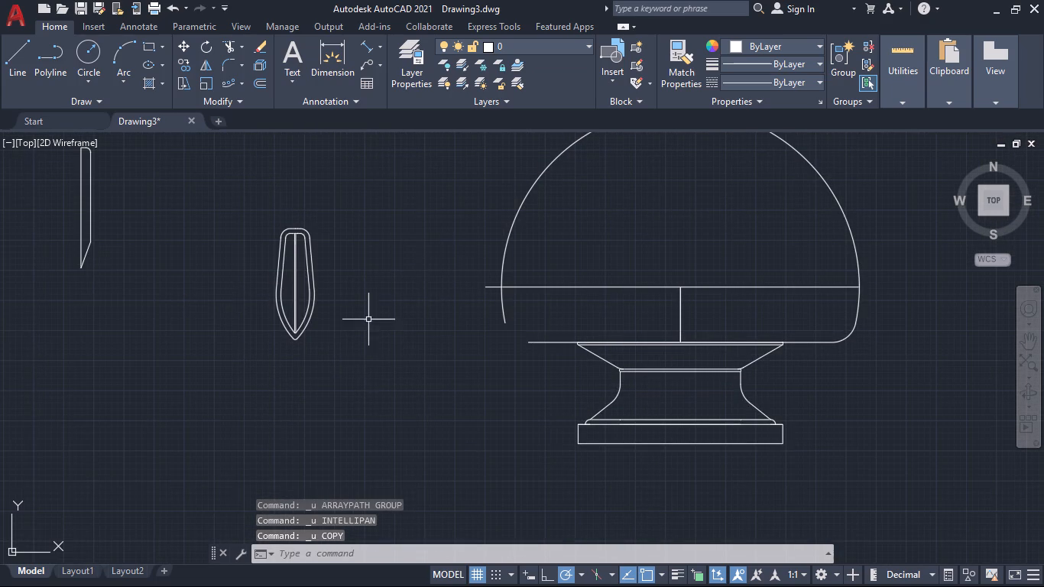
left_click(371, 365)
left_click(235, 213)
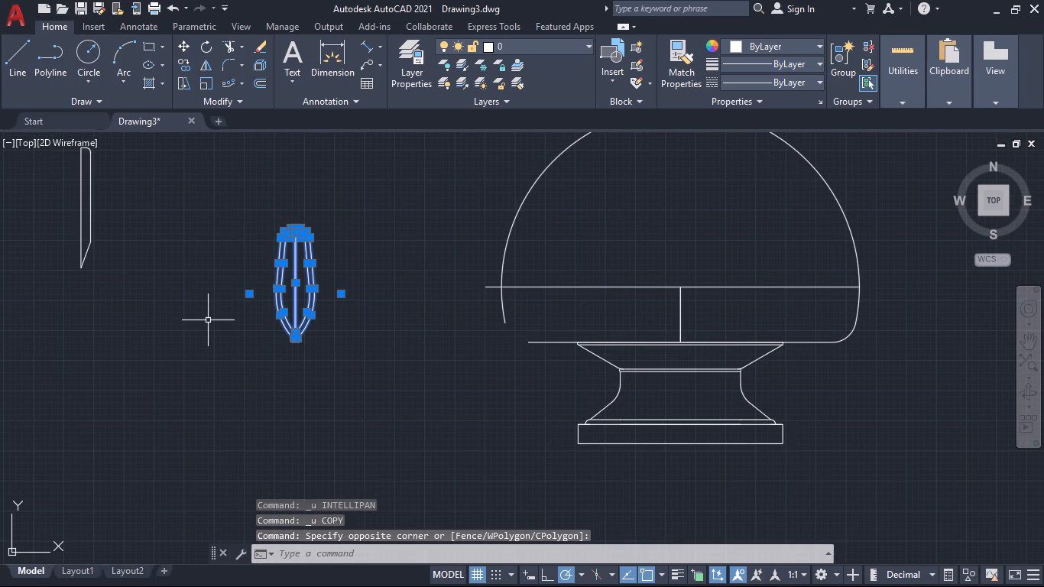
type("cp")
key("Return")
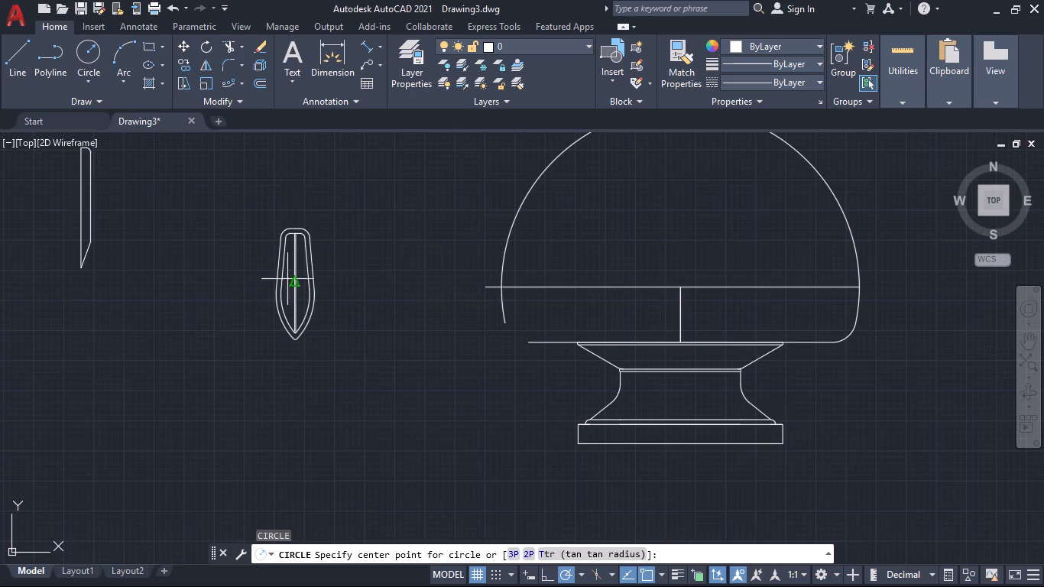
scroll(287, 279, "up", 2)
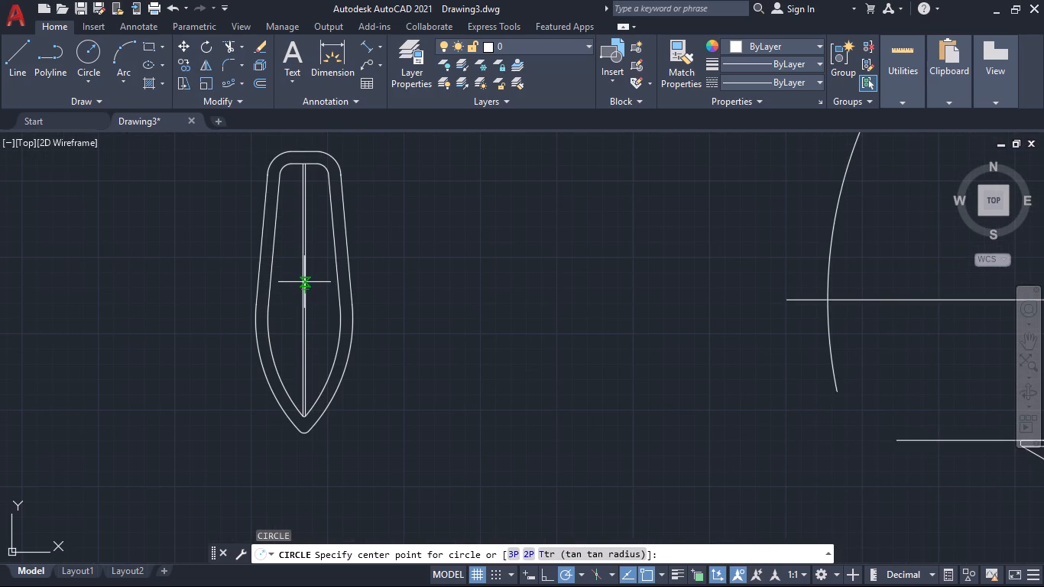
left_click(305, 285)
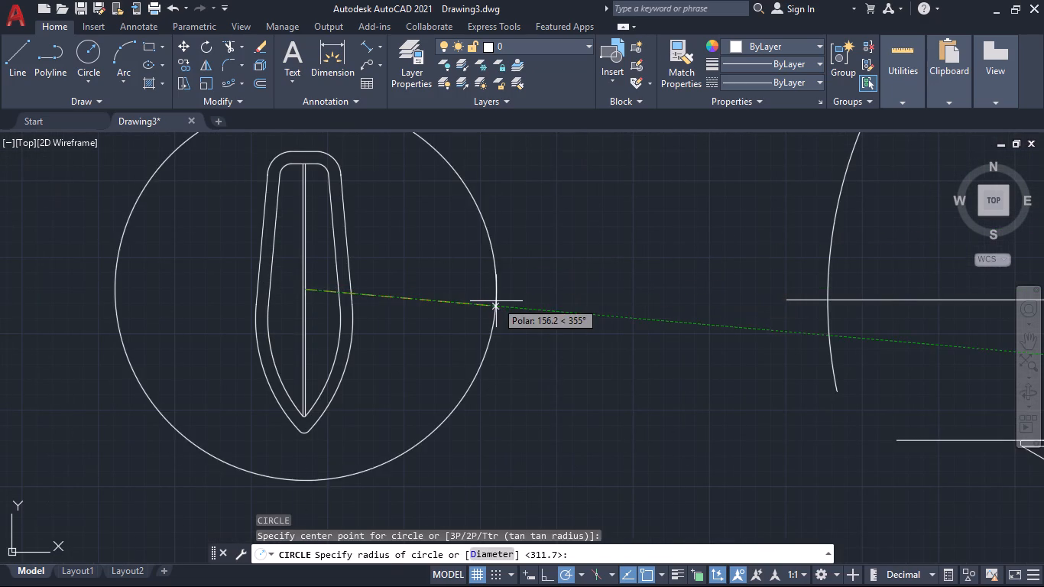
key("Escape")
Copy the standalone leaf strip by its midpoint onto the left end of the bowl's horizontal line.
type("cp")
key("Return")
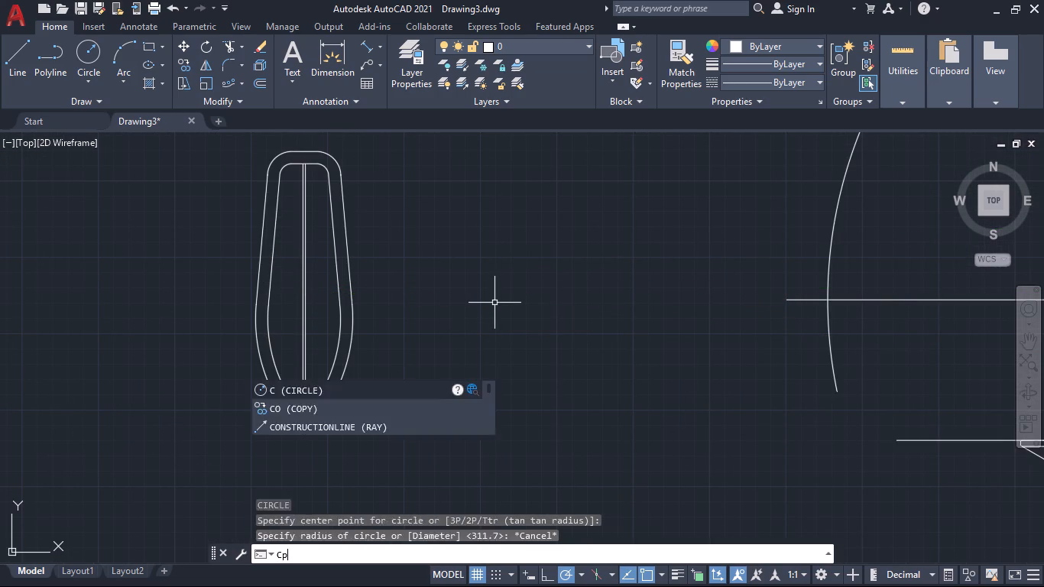
left_click(444, 443)
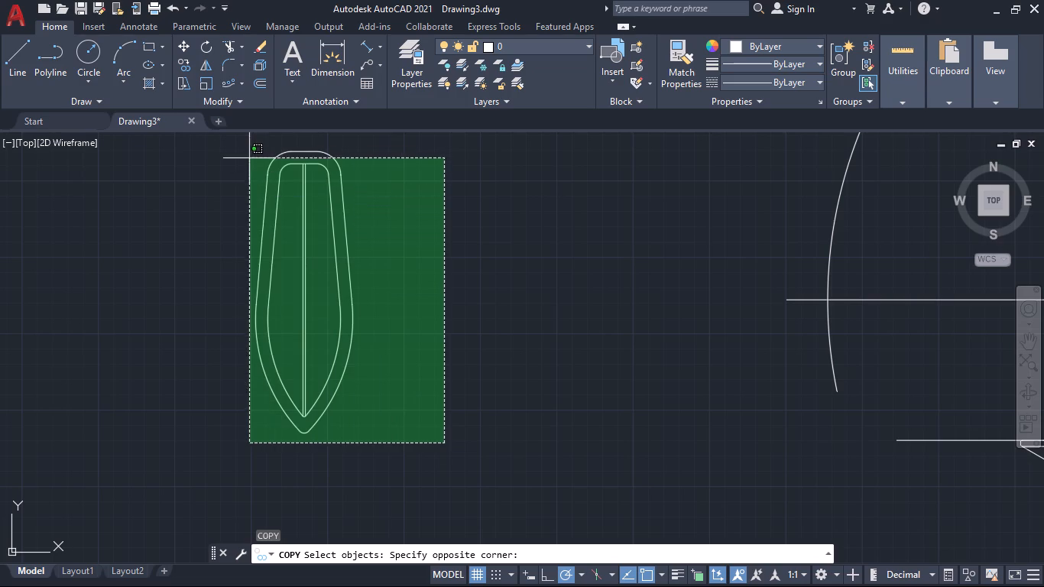
left_click(227, 144)
key("Return")
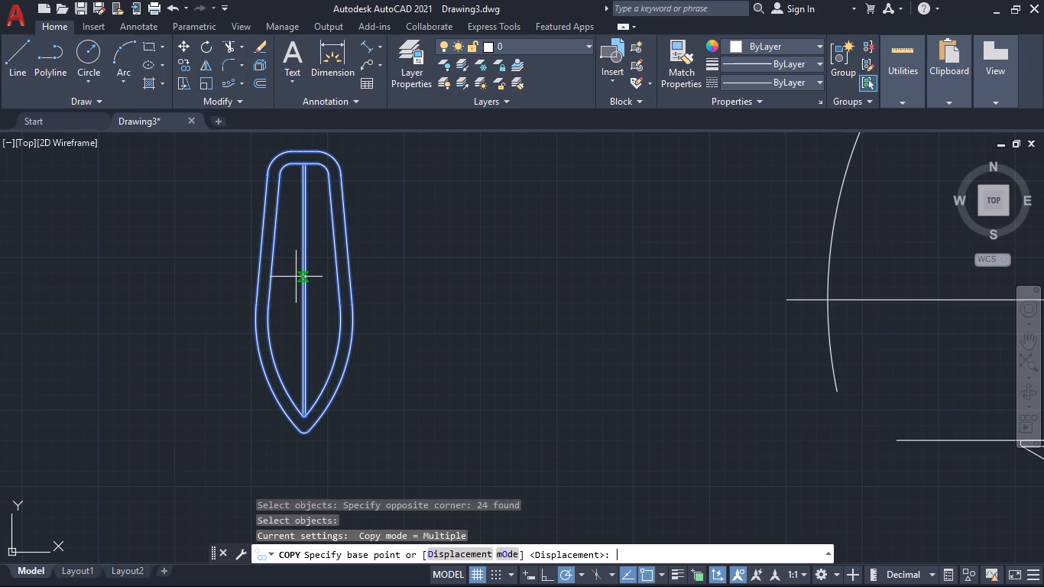
left_click(307, 293)
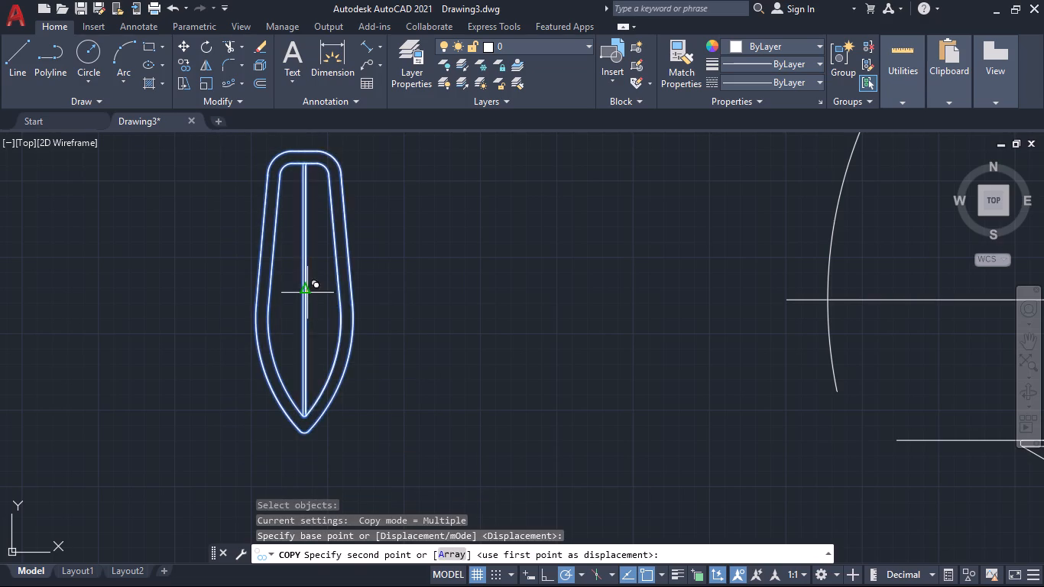
left_click(785, 300)
scroll(560, 318, "down", 1)
key("Escape")
scroll(549, 313, "down", 1)
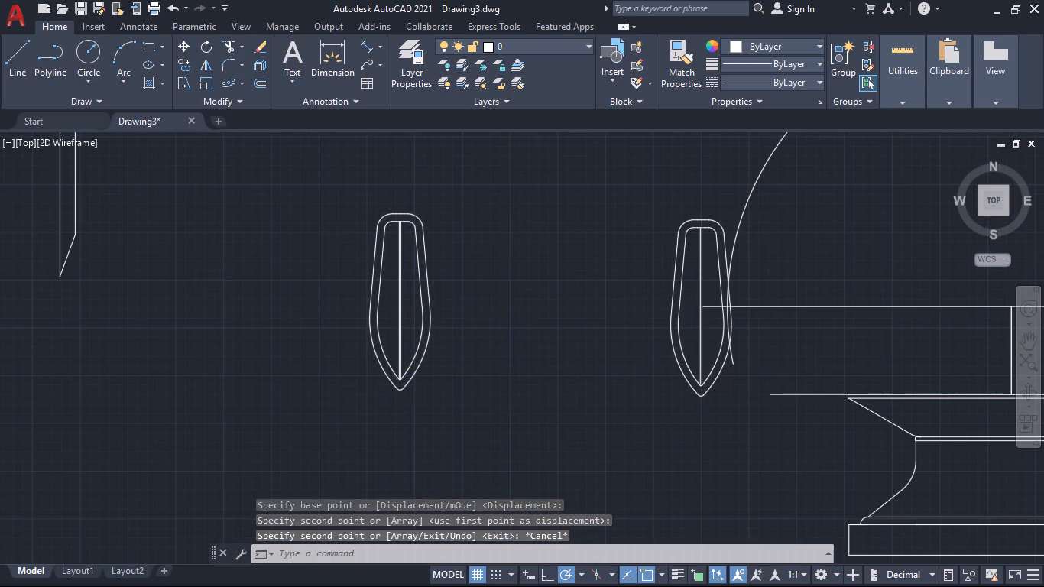
Path-array the copied leaf strip along the bowl's horizontal line, with an item spacing of about 73.3 mm.
middle_click_drag(548, 313, 366, 263)
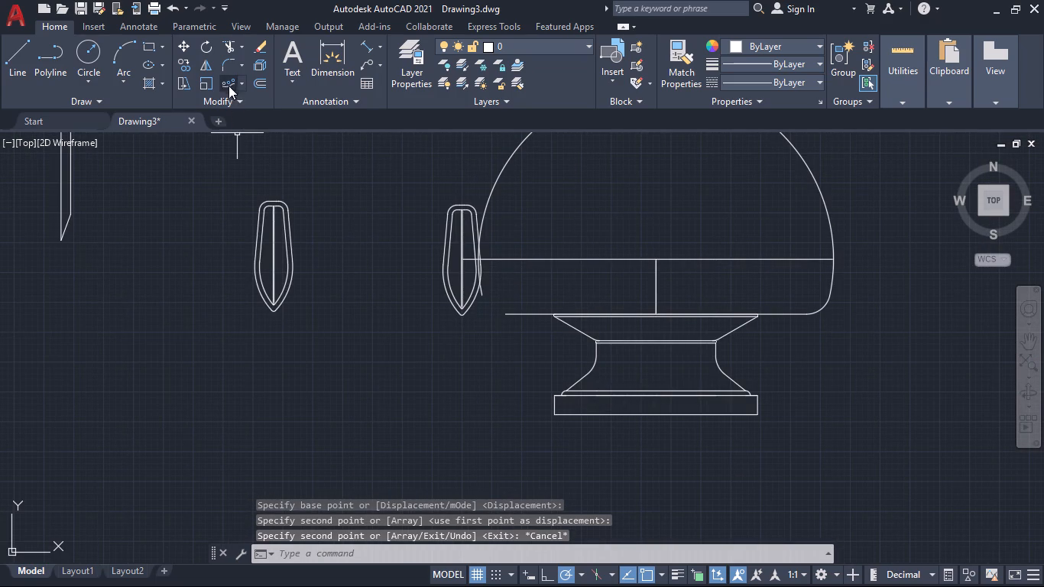
left_click(228, 83)
left_click(417, 177)
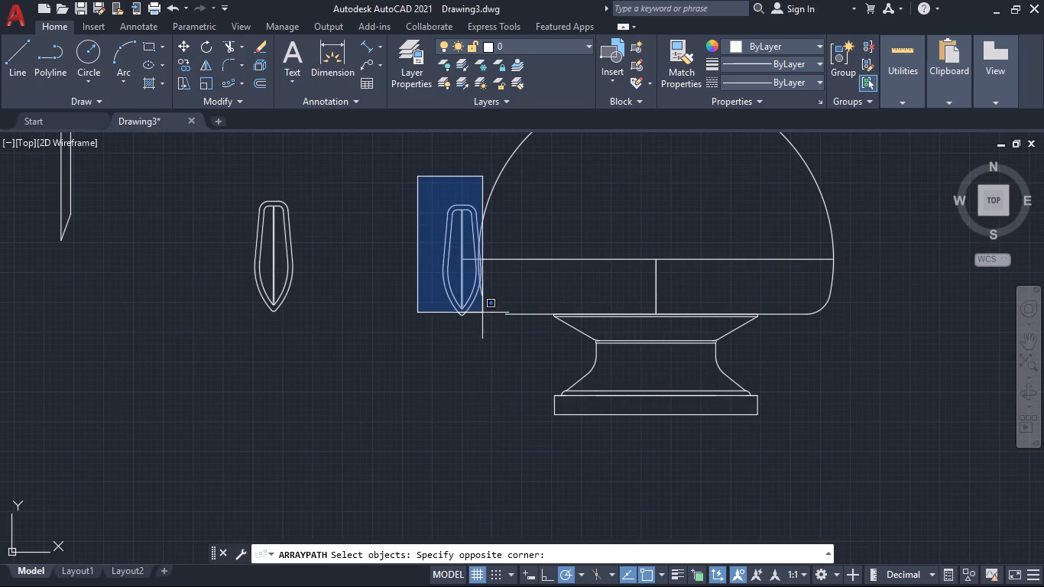
left_click(482, 313)
left_click(408, 174)
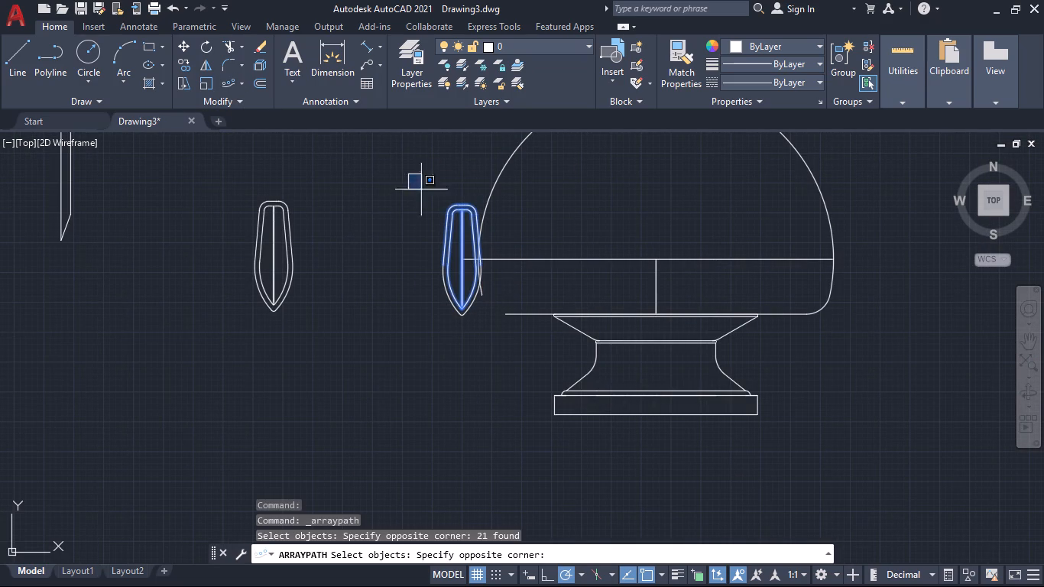
left_click(495, 342)
scroll(471, 295, "up", 1)
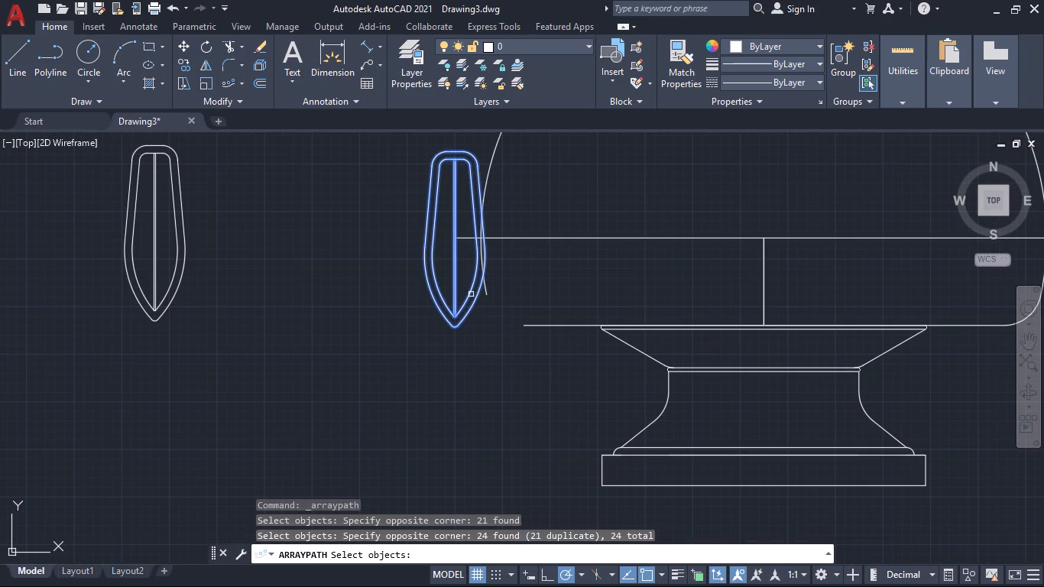
key("Return")
left_click(537, 239)
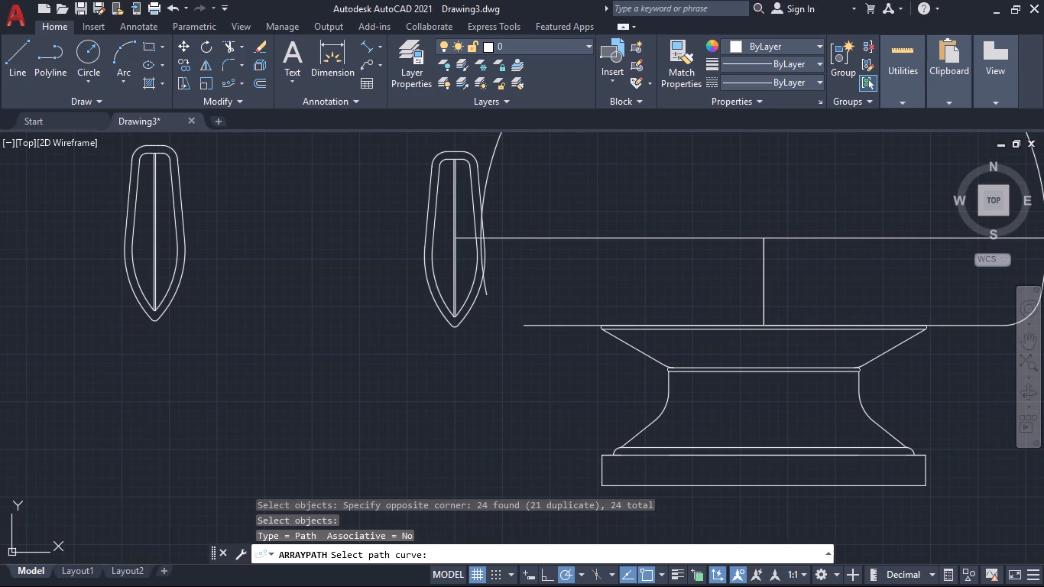
scroll(582, 281, "down", 2)
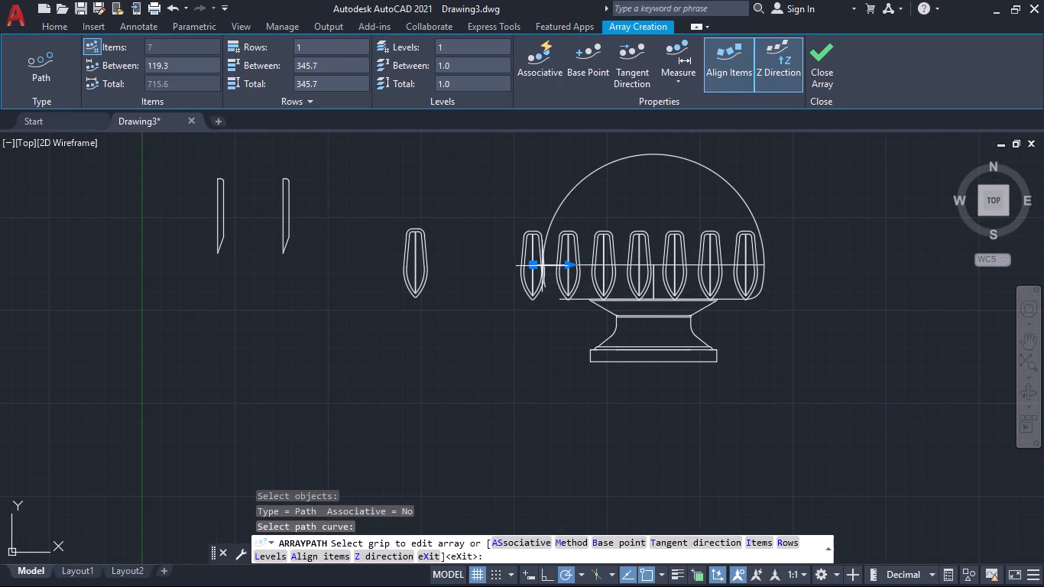
left_click(569, 268)
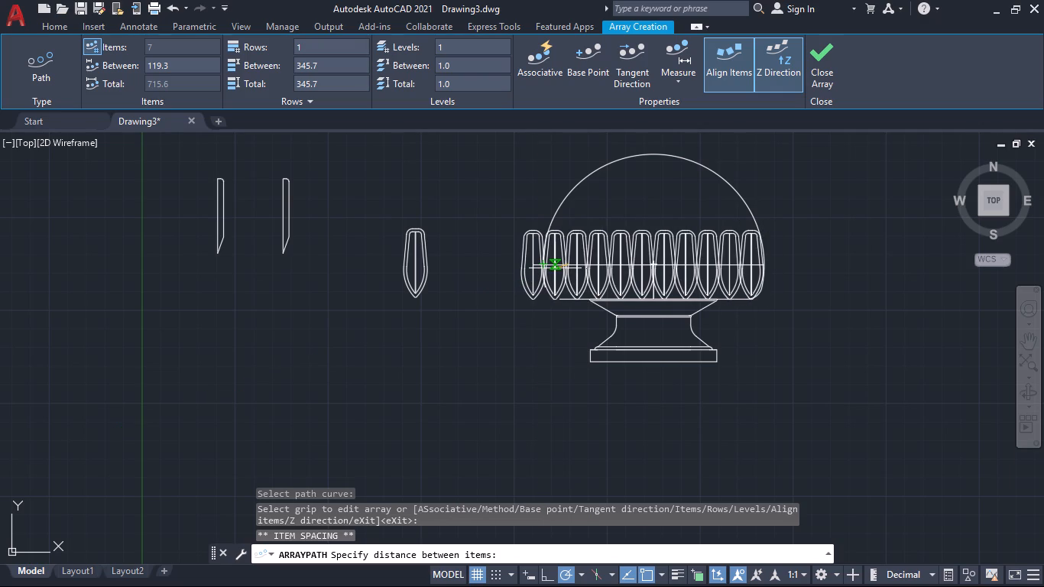
left_click(555, 268)
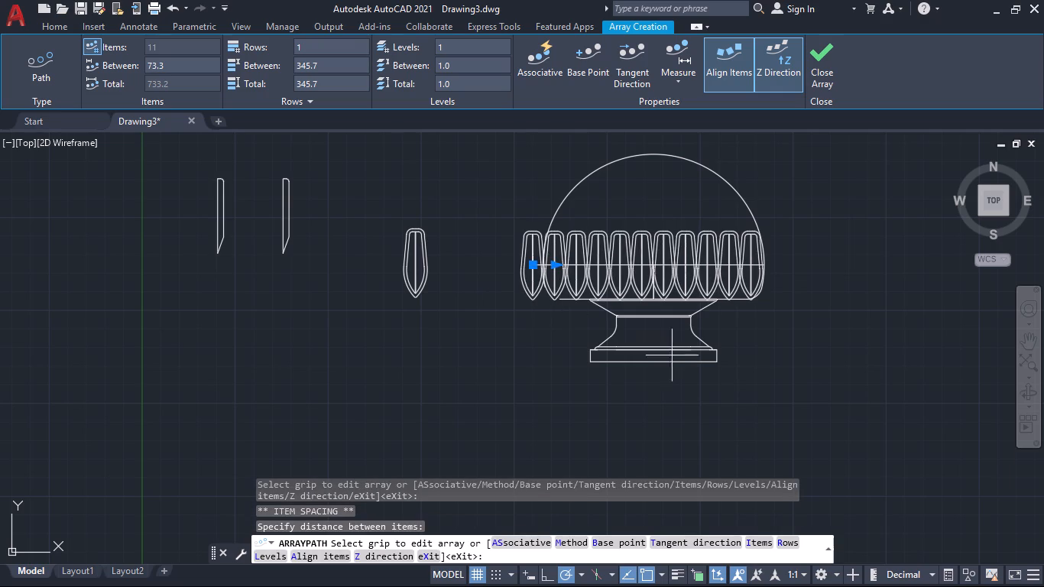
scroll(727, 371, "down", 1)
scroll(751, 349, "up", 2)
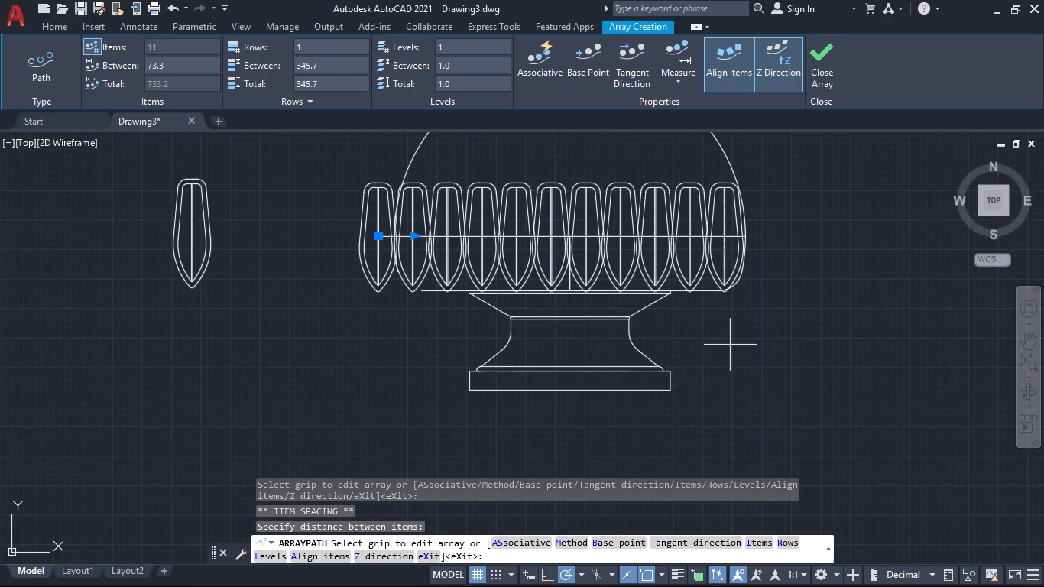
left_click(827, 69)
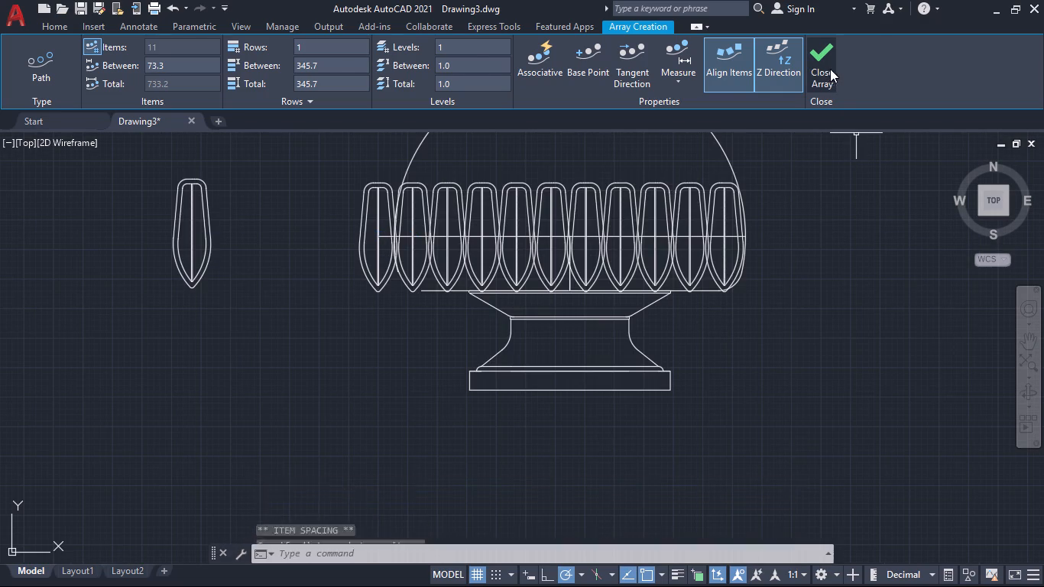
Stretch the lower tip of the second leaf strip from the left to the pedestal's upper left corner.
scroll(364, 302, "up", 1)
scroll(364, 302, "down", 1)
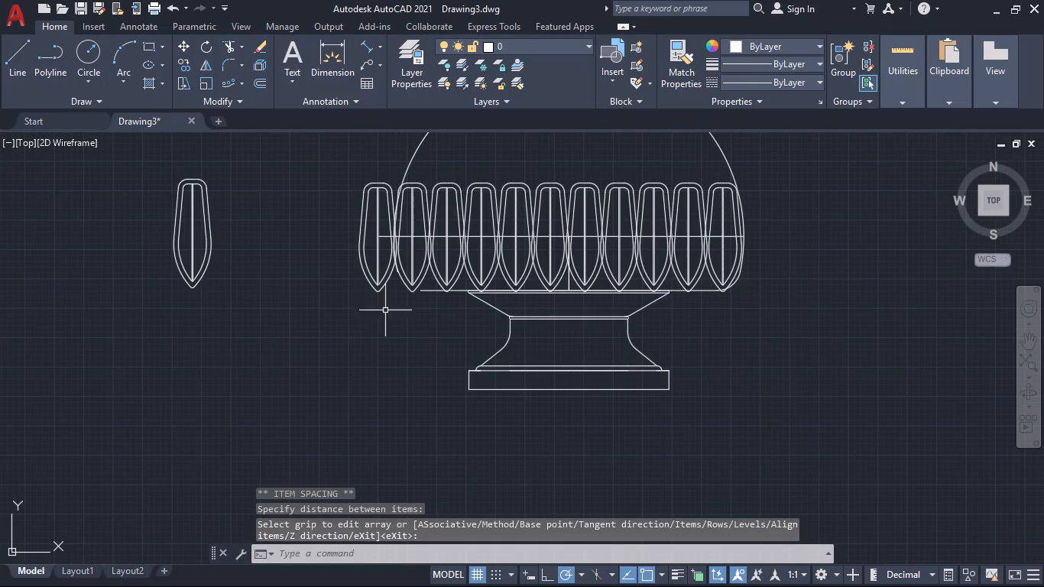
left_click(325, 174)
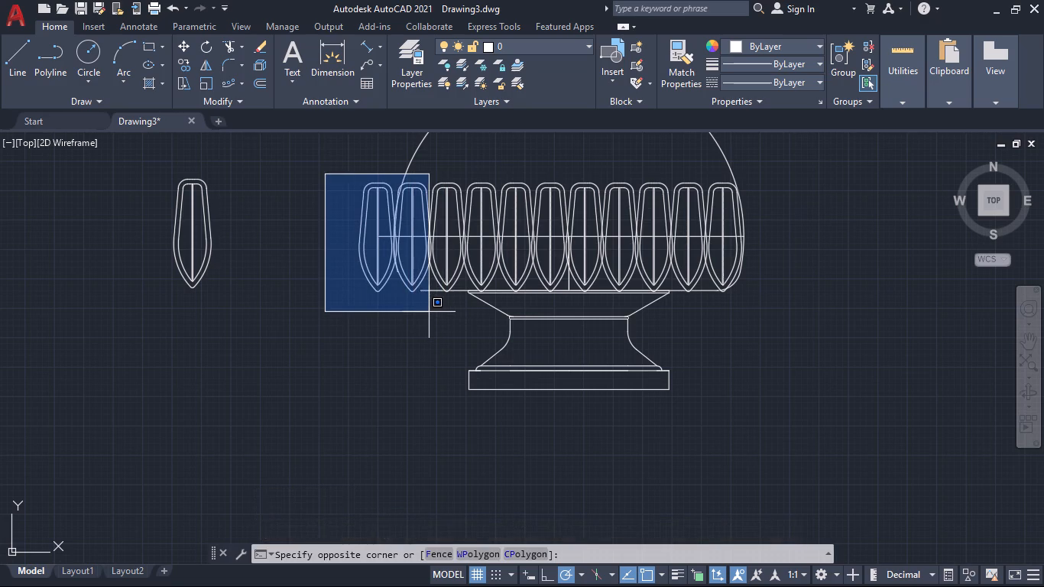
left_click(429, 312)
left_click(412, 290)
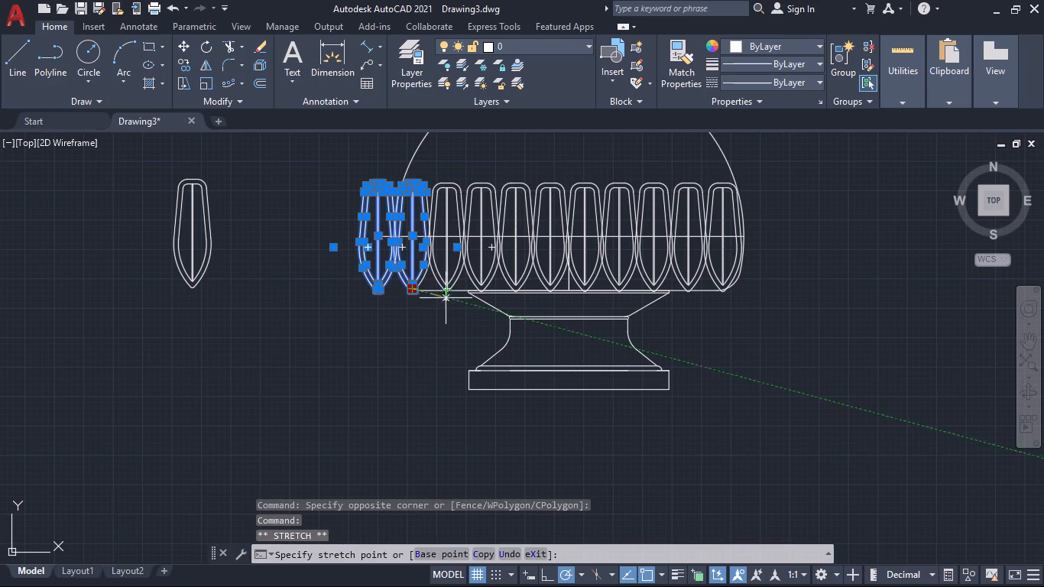
left_click(464, 293)
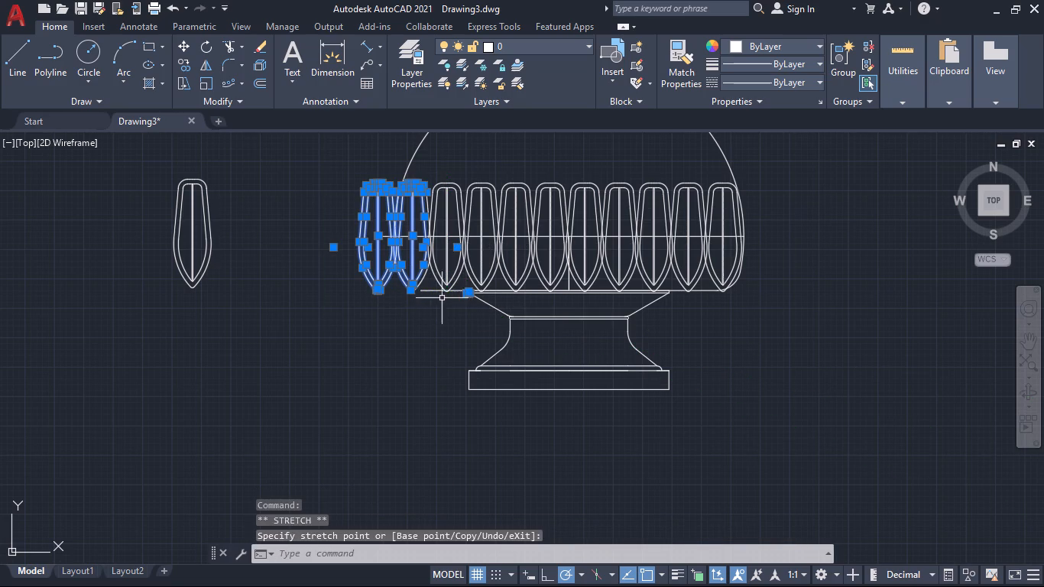
left_click(417, 284)
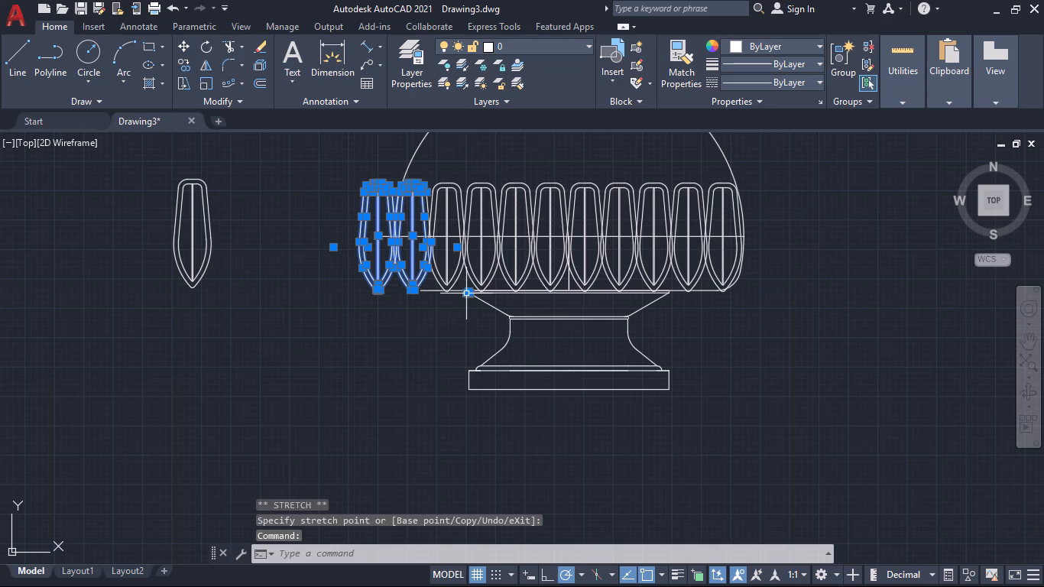
left_click(413, 284)
left_click(468, 291)
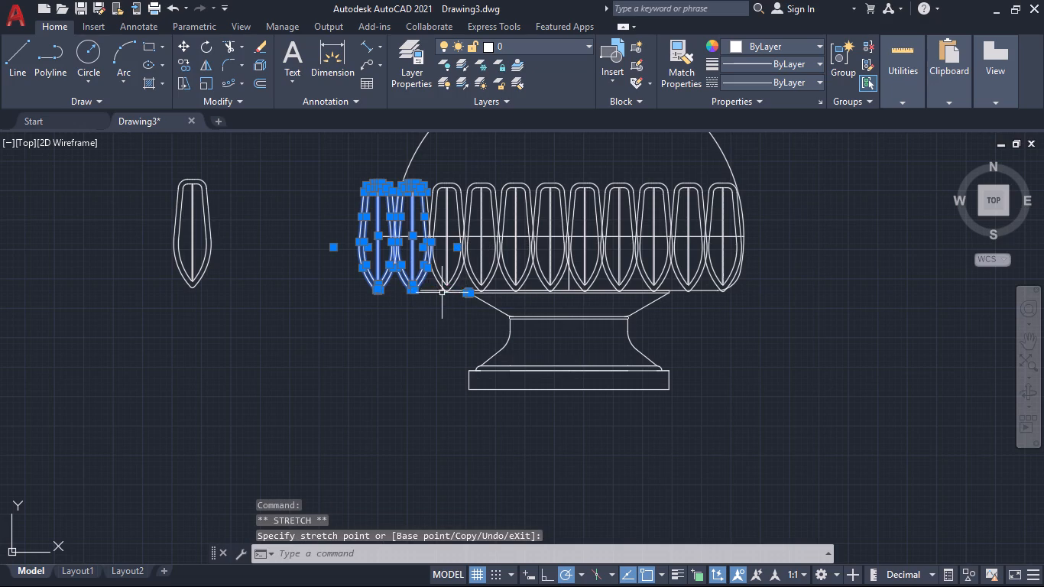
type("``")
key("Escape")
scroll(417, 300, "up", 1)
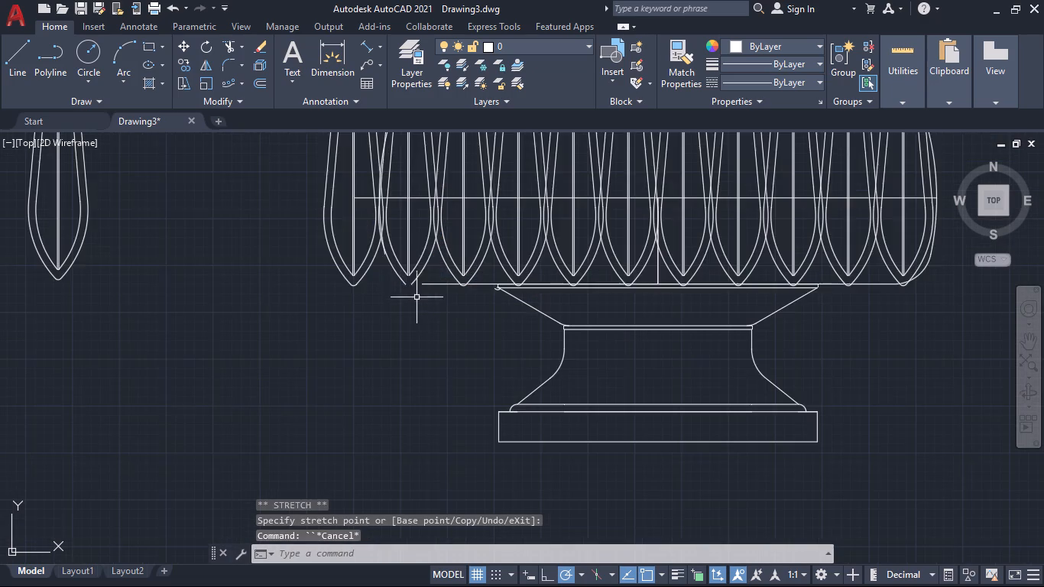
scroll(407, 258, "down", 2)
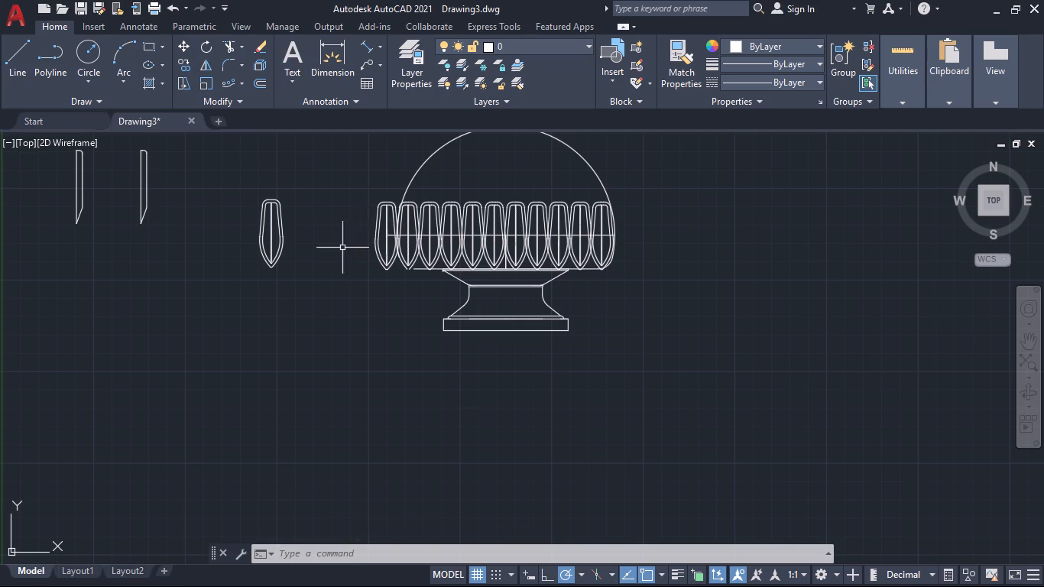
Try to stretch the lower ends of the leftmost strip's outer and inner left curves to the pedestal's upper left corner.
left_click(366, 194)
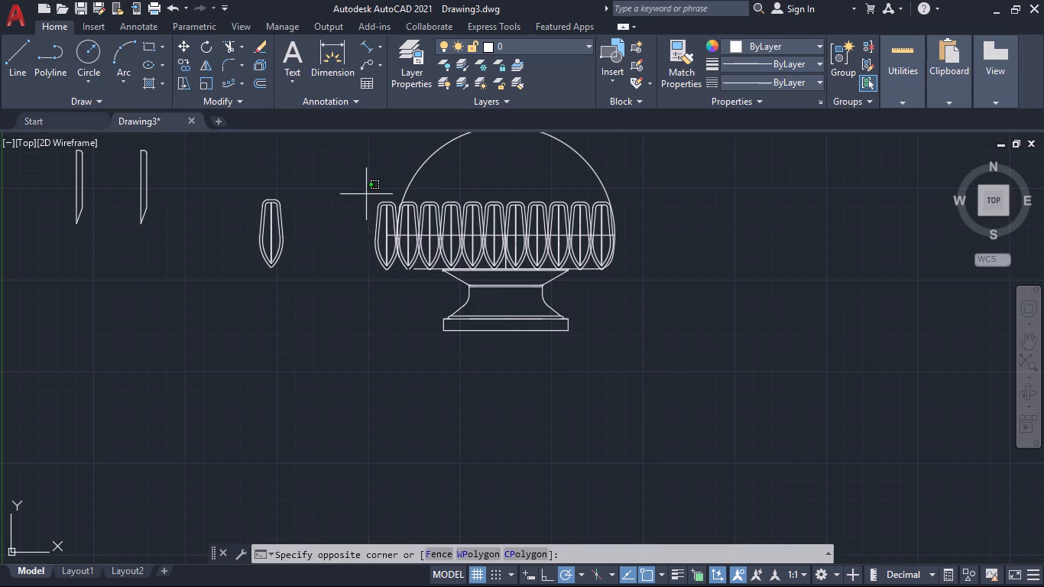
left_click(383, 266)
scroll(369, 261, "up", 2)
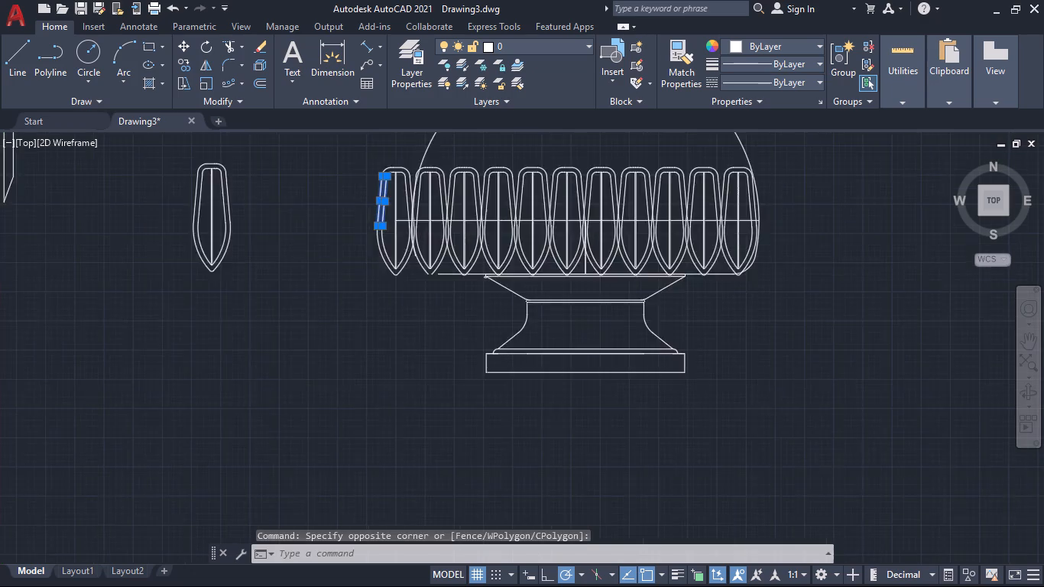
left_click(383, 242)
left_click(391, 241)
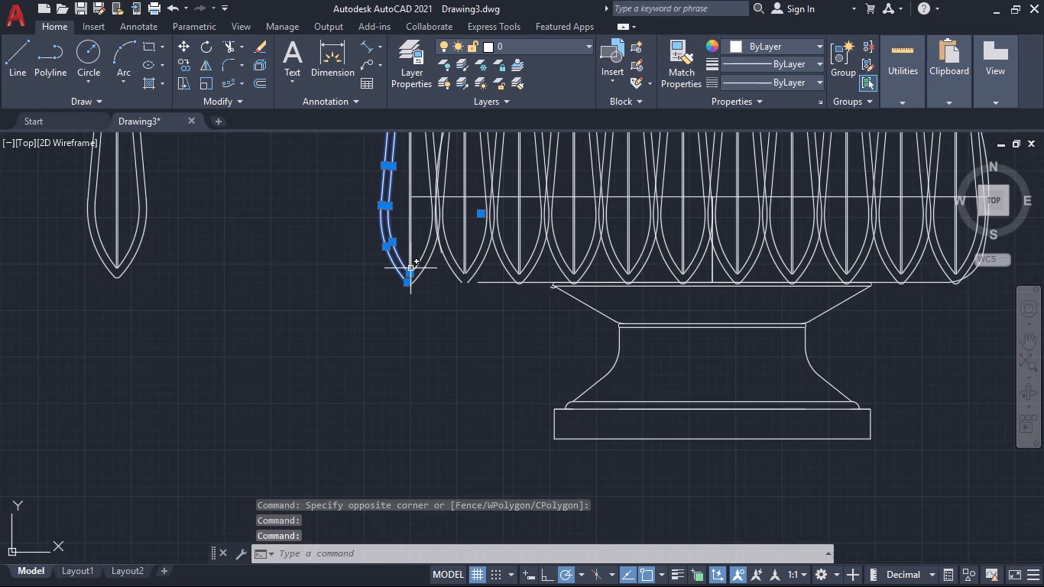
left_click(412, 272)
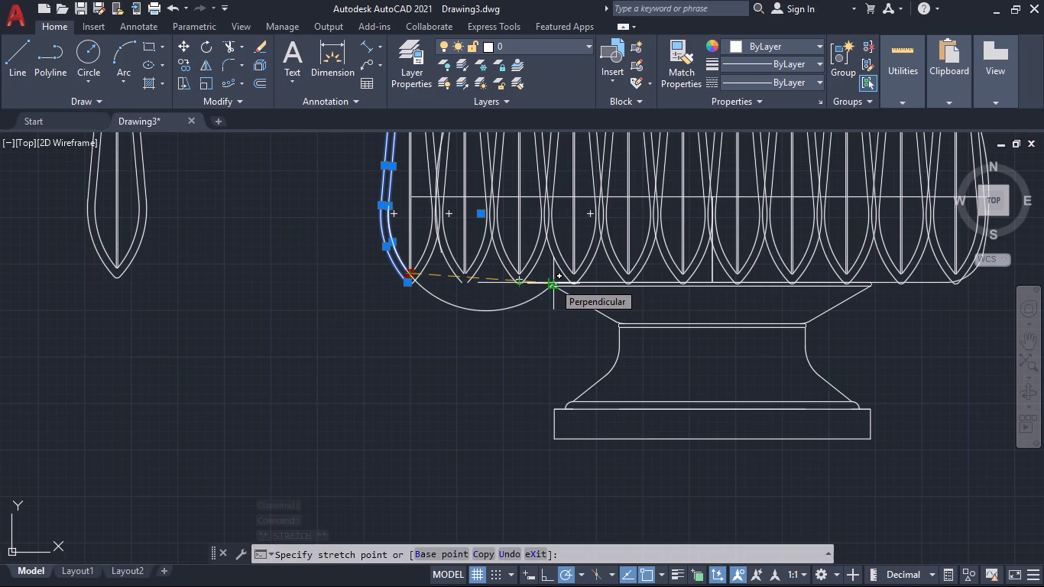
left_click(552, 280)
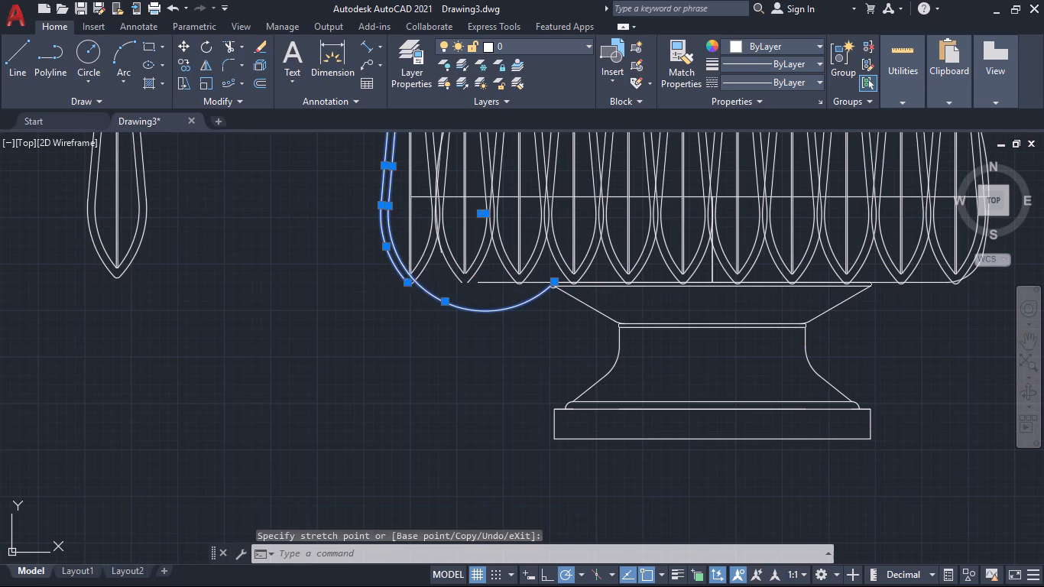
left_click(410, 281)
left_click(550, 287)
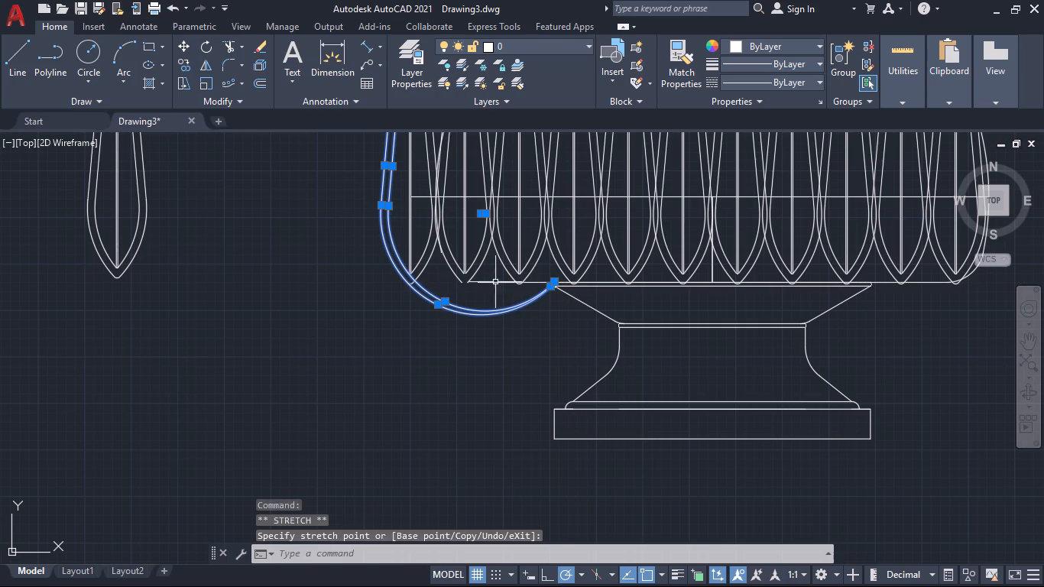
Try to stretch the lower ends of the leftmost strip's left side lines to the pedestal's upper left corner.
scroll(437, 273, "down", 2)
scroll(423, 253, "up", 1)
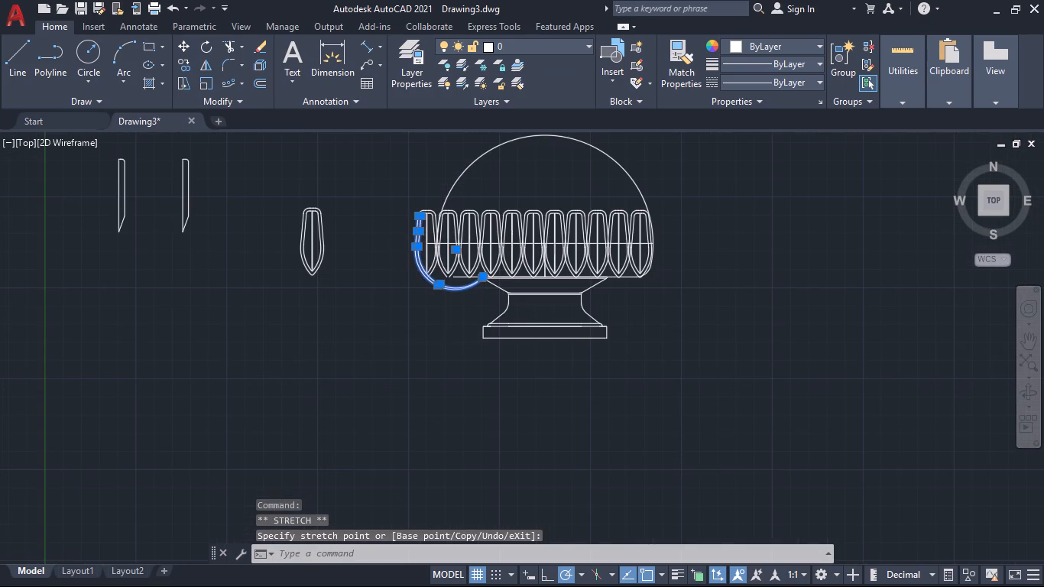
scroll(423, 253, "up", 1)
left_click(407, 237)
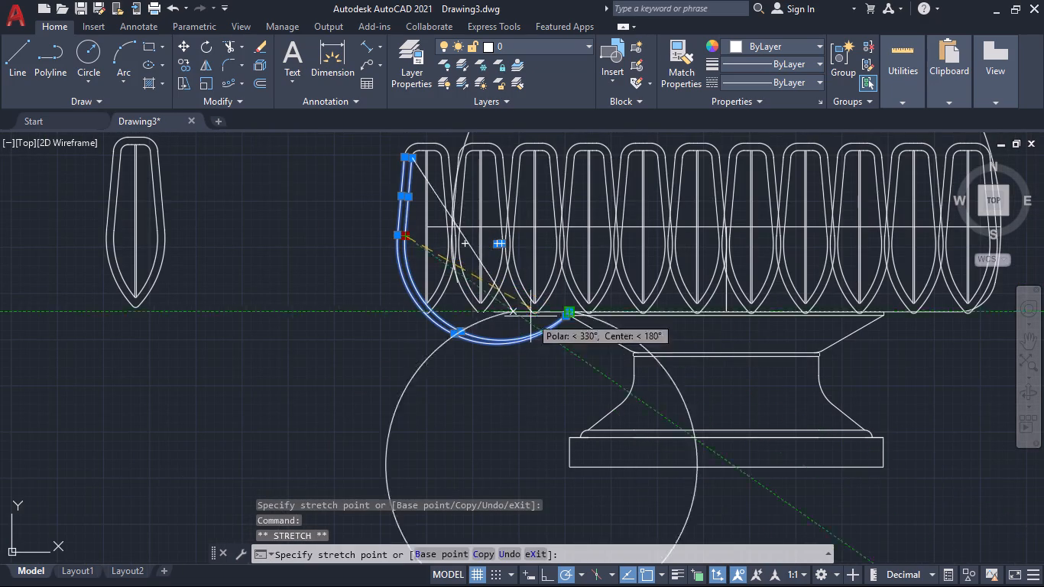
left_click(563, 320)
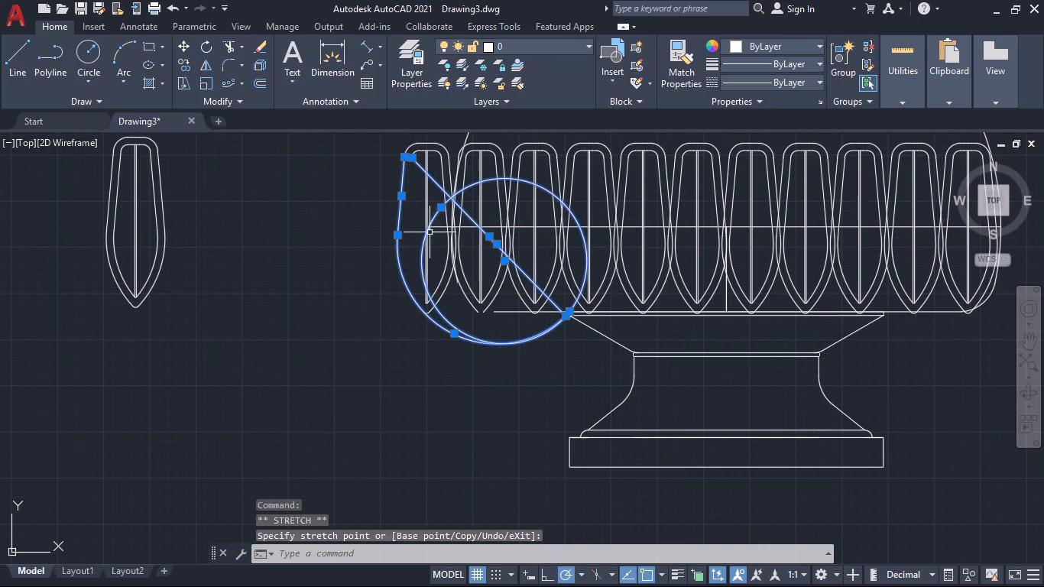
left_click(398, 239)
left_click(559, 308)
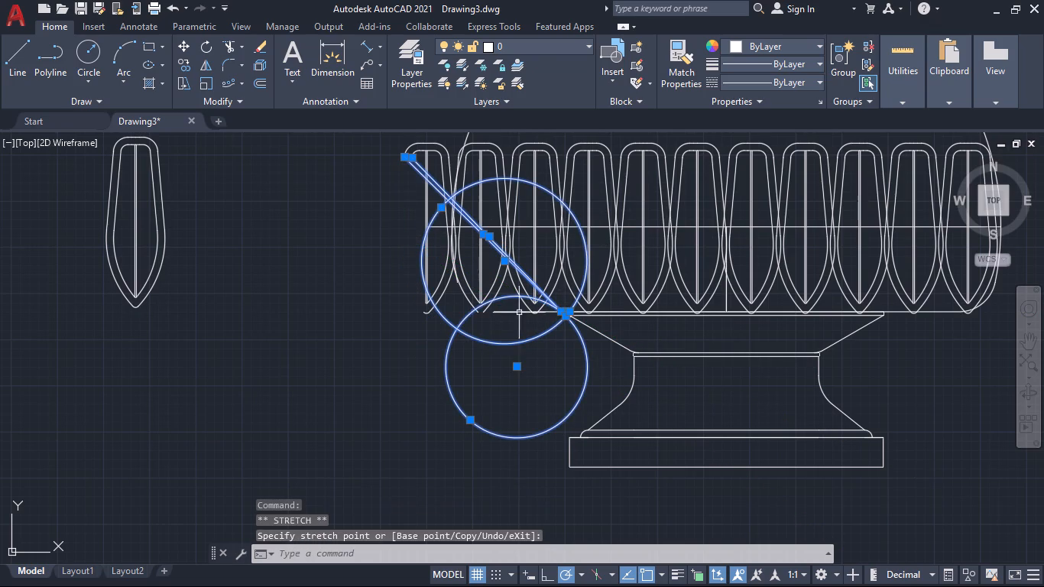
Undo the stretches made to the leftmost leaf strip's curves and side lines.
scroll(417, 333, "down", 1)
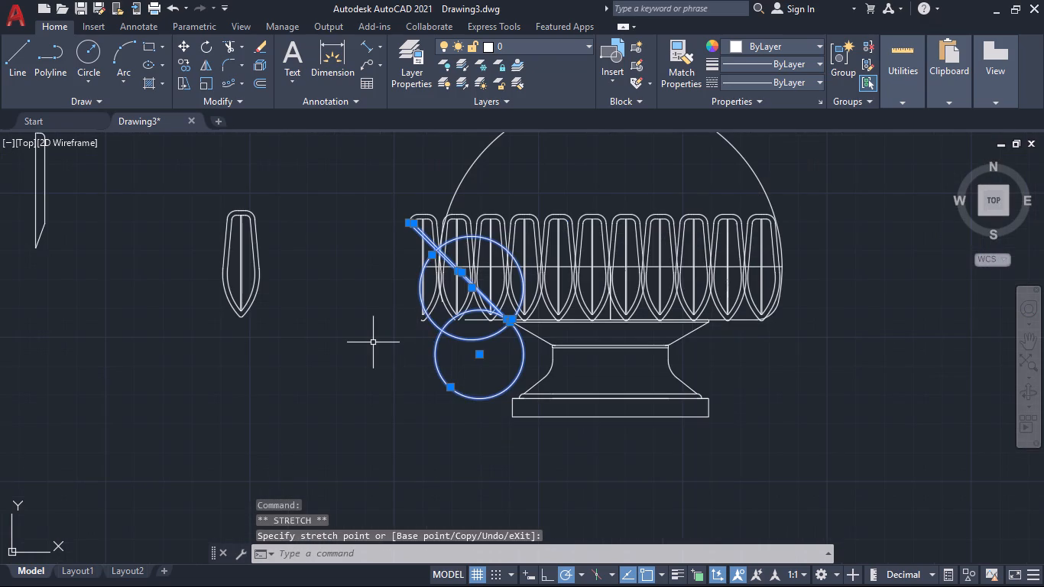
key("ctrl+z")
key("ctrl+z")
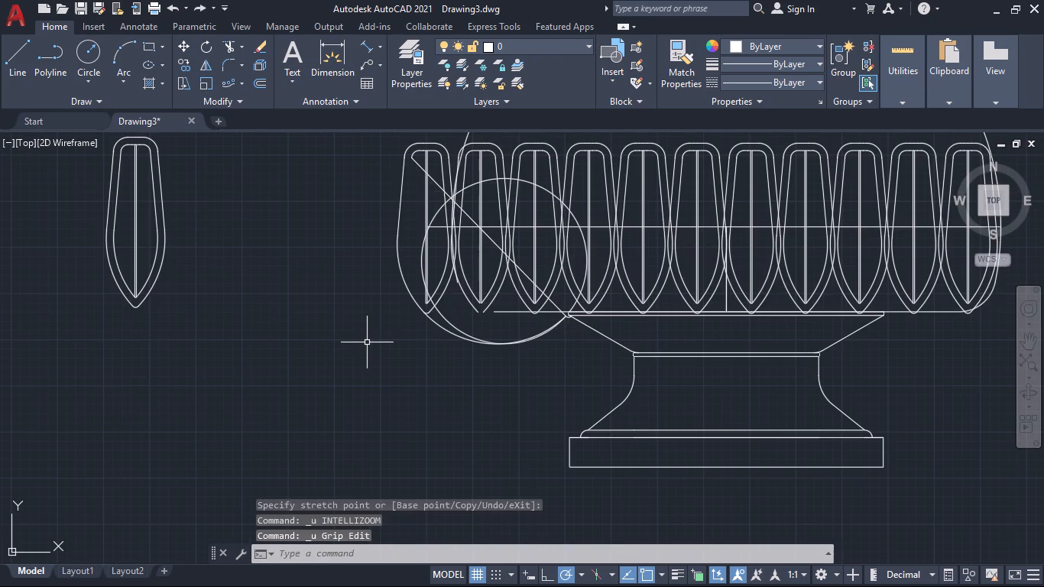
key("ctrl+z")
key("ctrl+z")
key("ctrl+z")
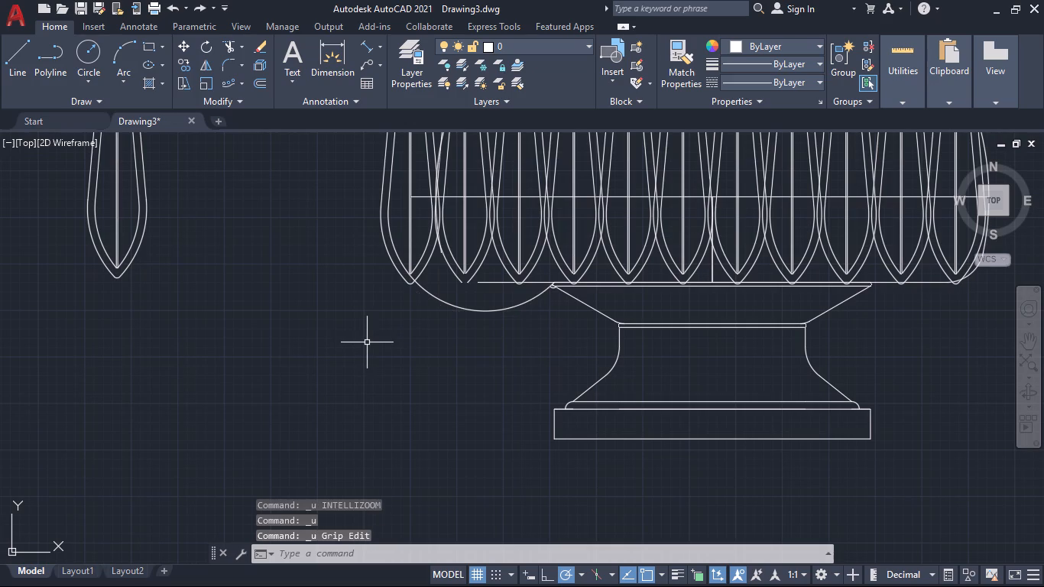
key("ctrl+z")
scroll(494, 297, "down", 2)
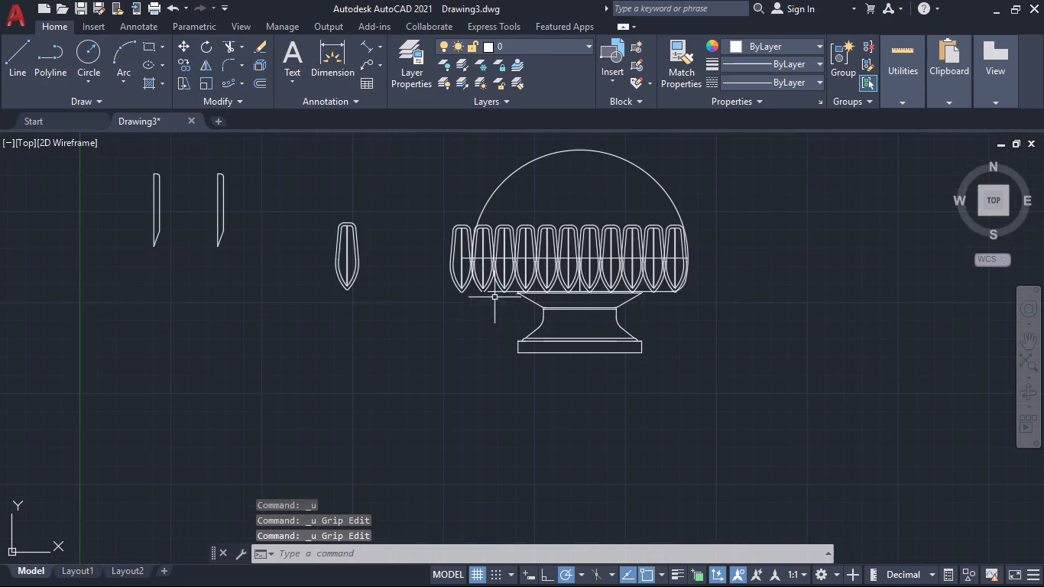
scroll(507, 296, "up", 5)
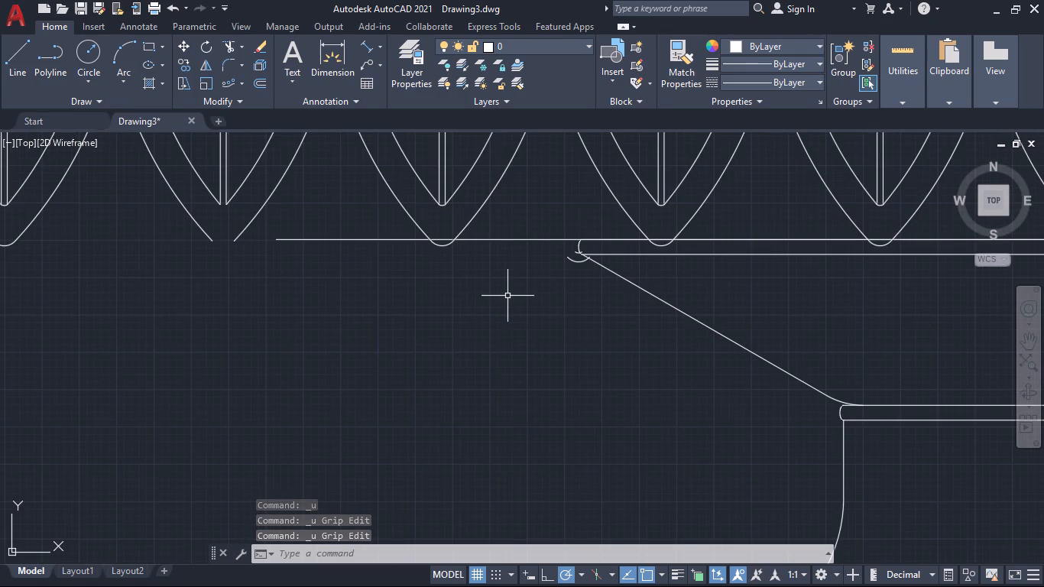
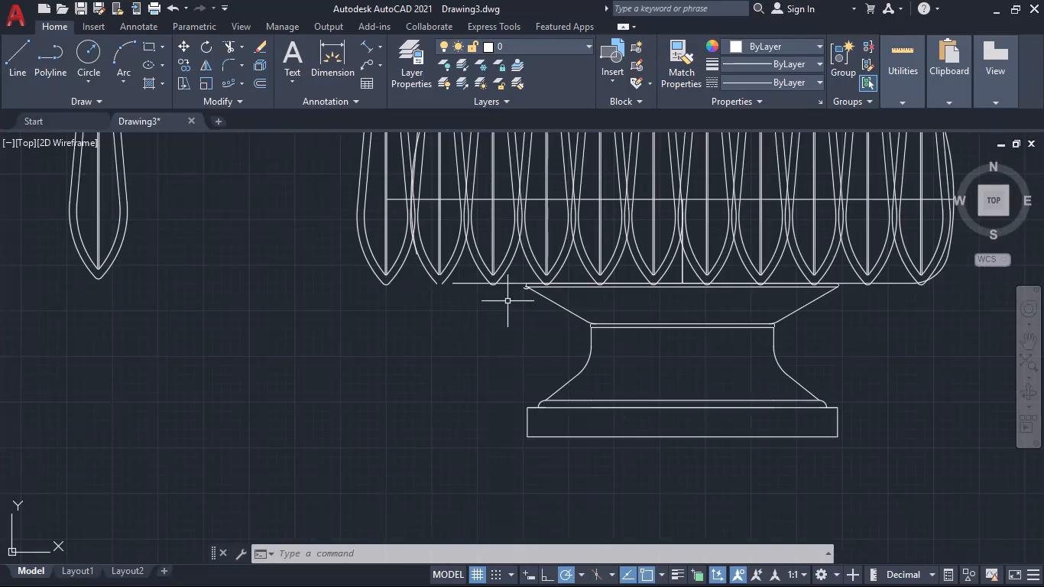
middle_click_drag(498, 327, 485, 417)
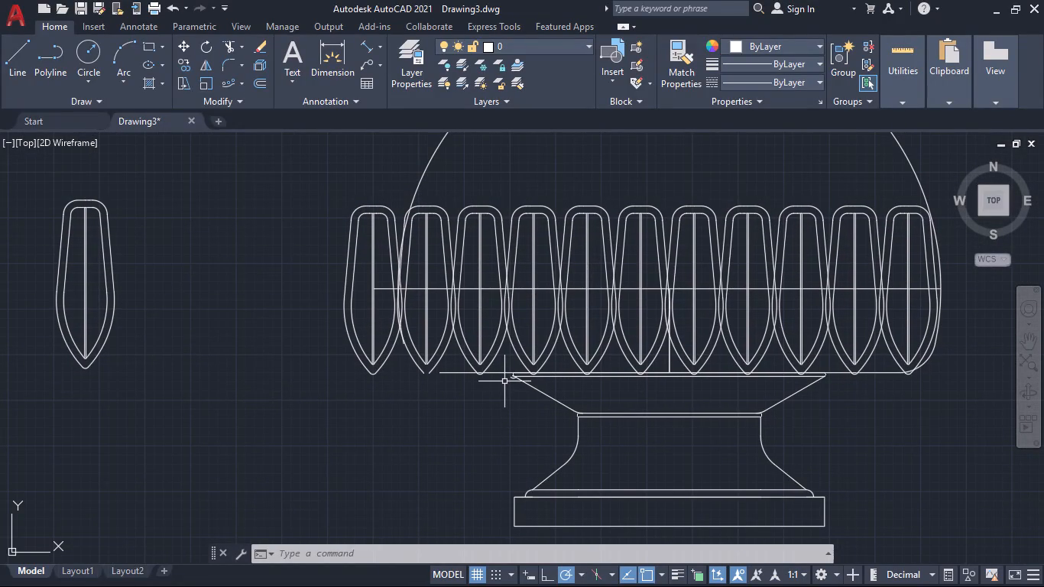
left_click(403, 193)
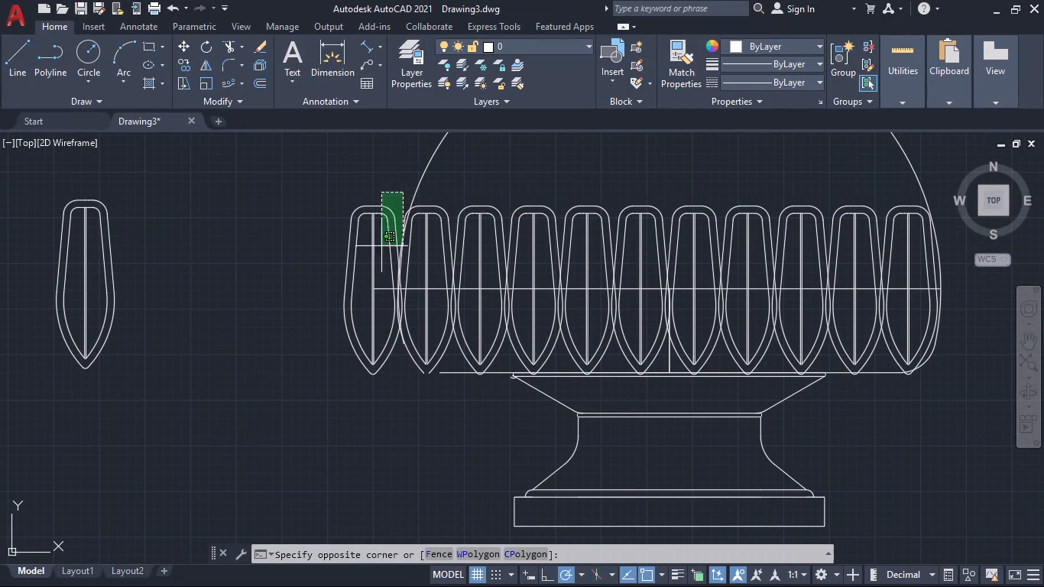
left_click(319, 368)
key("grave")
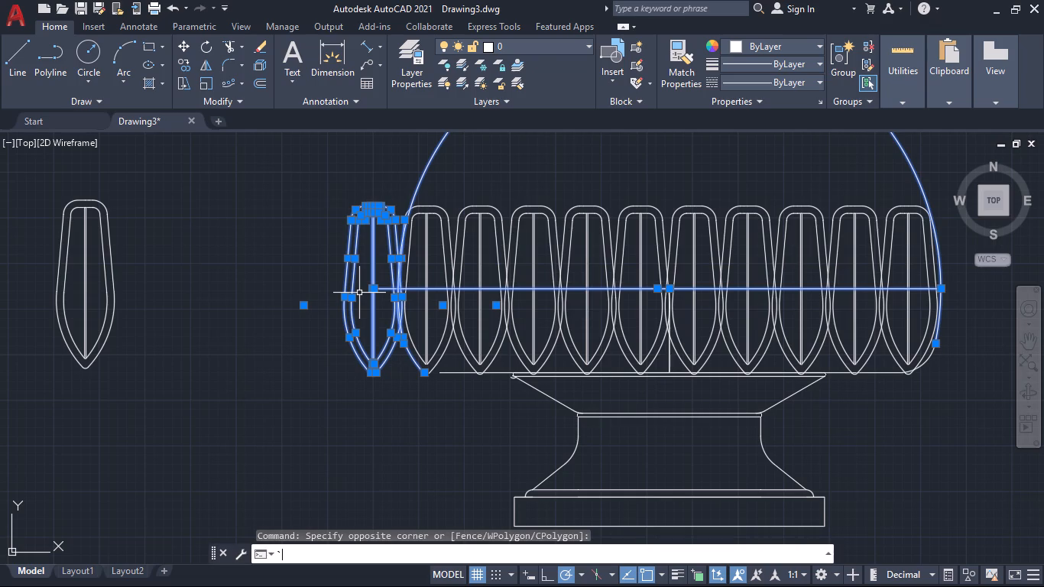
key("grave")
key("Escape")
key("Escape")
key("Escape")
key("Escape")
Delete the whole leftmost petal of the row above the pedestal.
left_click(338, 181)
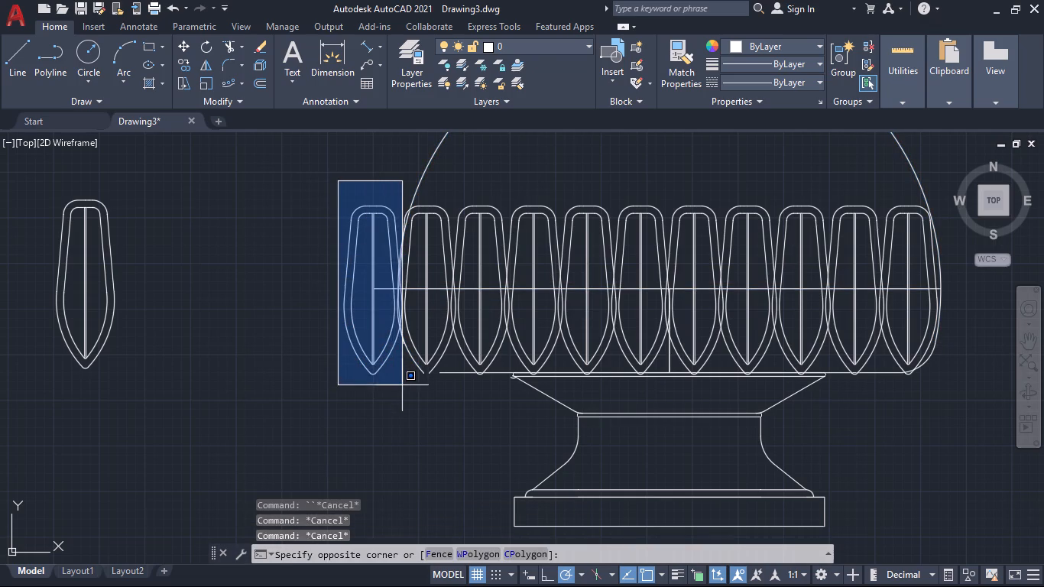
left_click(403, 387)
key("Delete")
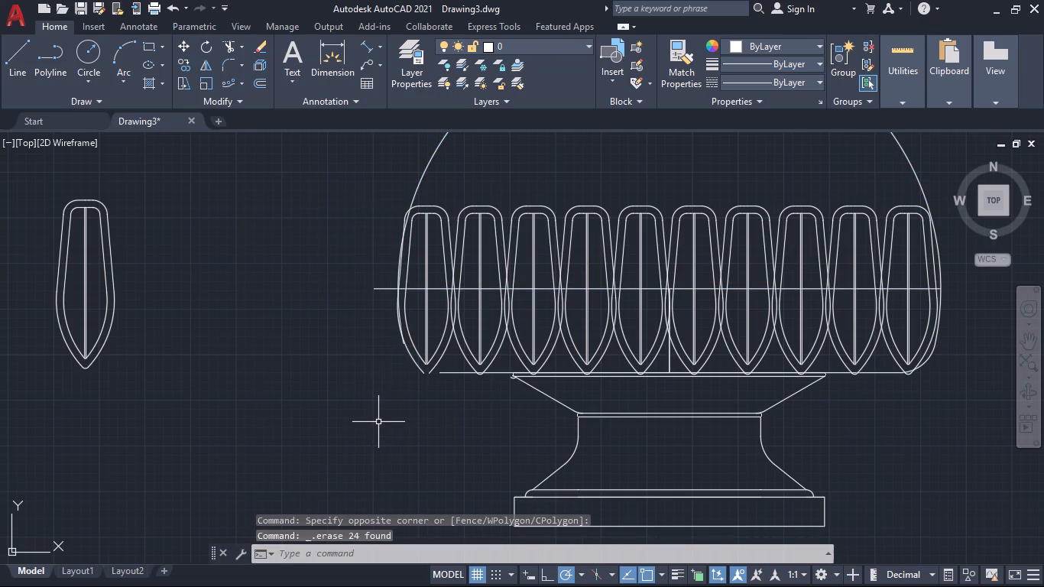
Delete the large circular dome arc that runs over and behind the row of petals.
scroll(372, 382, "down", 1)
scroll(375, 383, "up", 1)
scroll(373, 389, "down", 1)
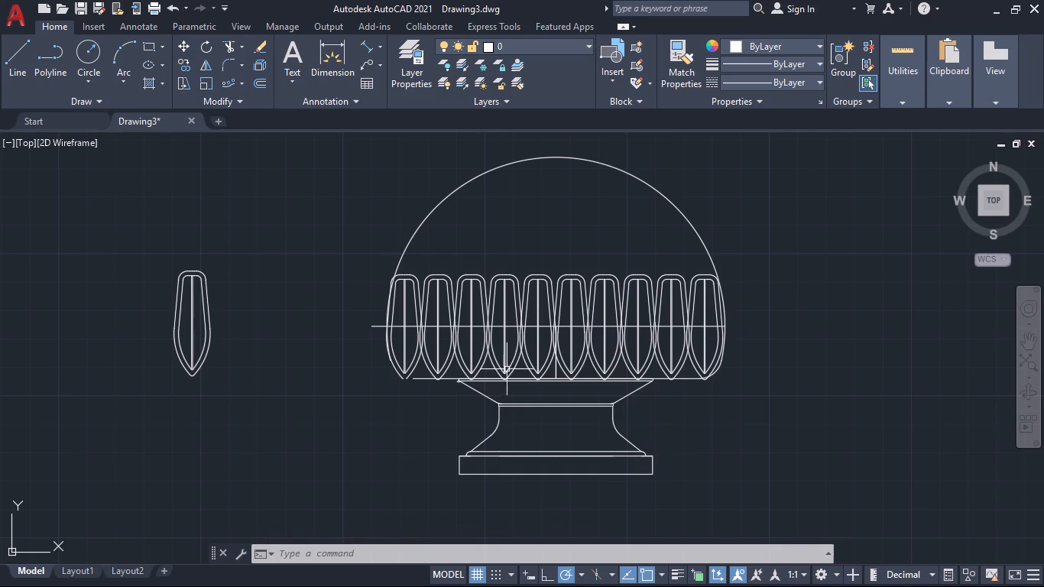
scroll(386, 354, "up", 3)
left_click(386, 329)
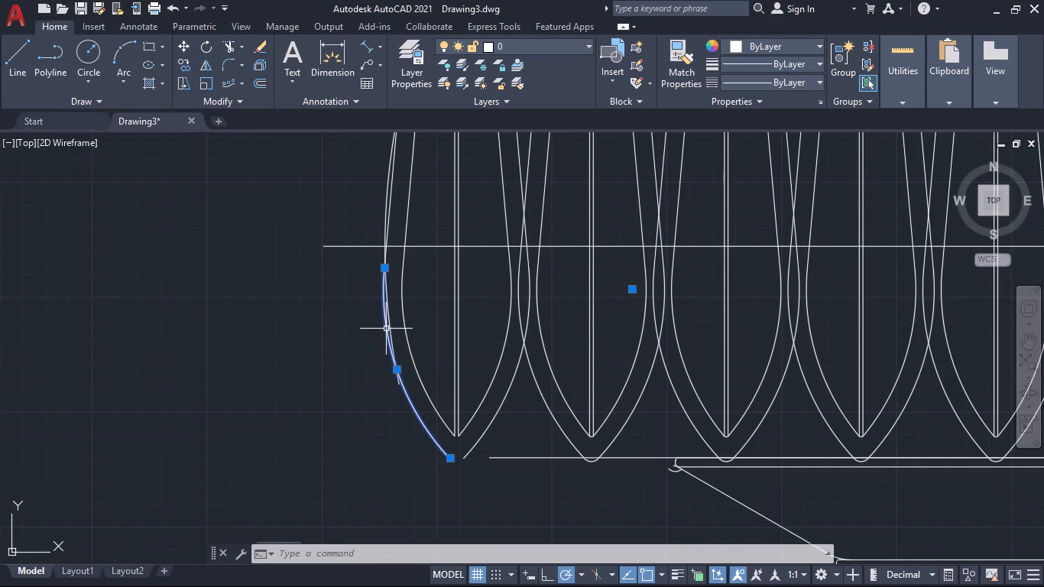
scroll(386, 343, "down", 2)
scroll(377, 290, "up", 2)
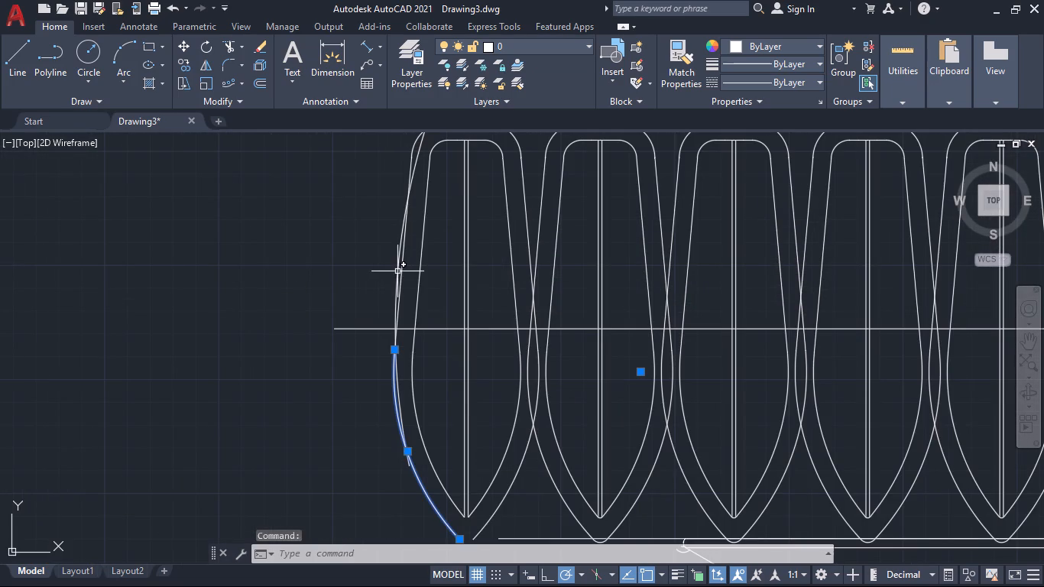
key("Escape")
left_click(397, 269)
scroll(378, 319, "down", 2)
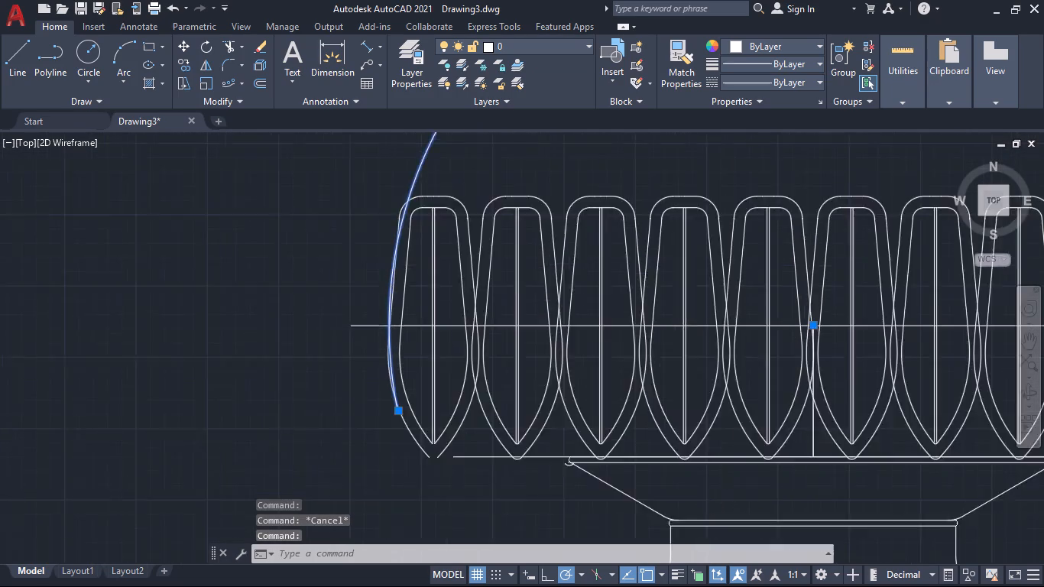
scroll(374, 332, "down", 2)
key("Delete")
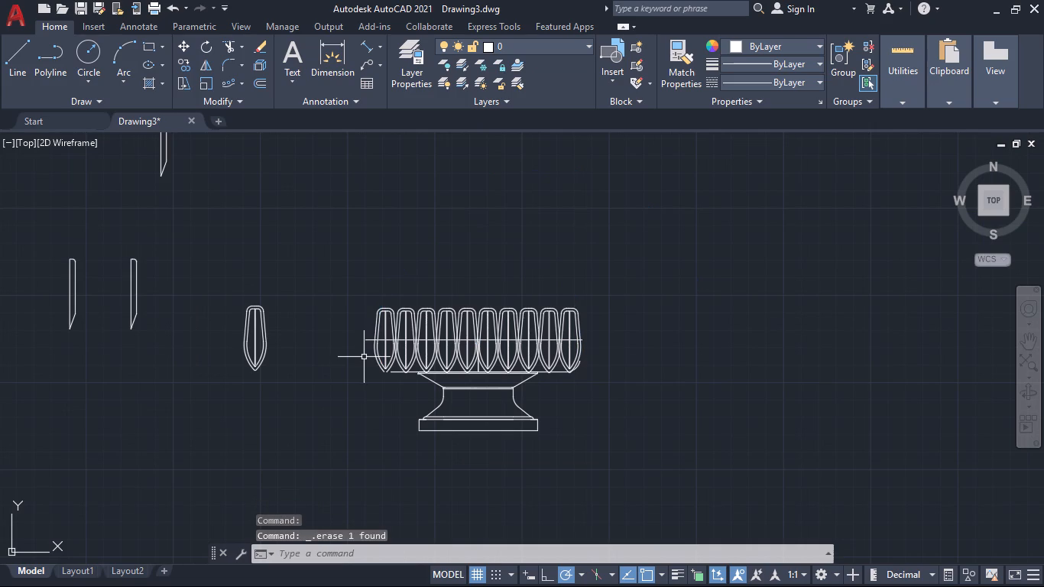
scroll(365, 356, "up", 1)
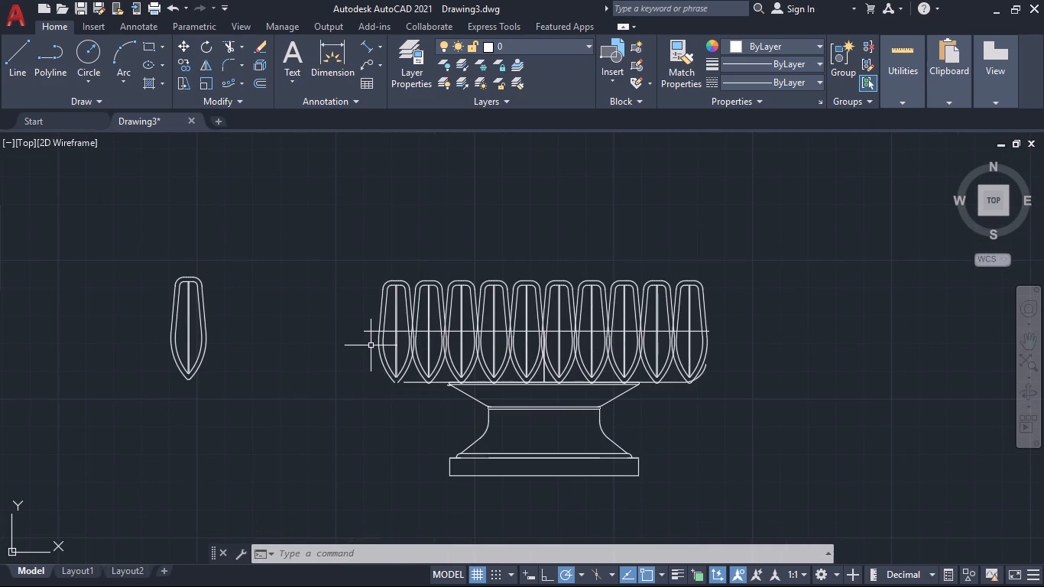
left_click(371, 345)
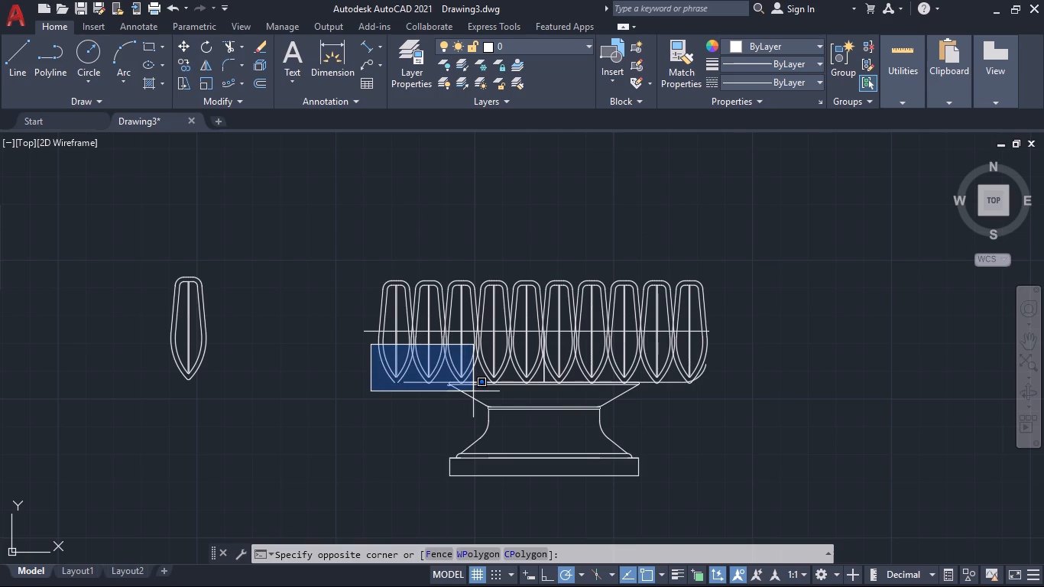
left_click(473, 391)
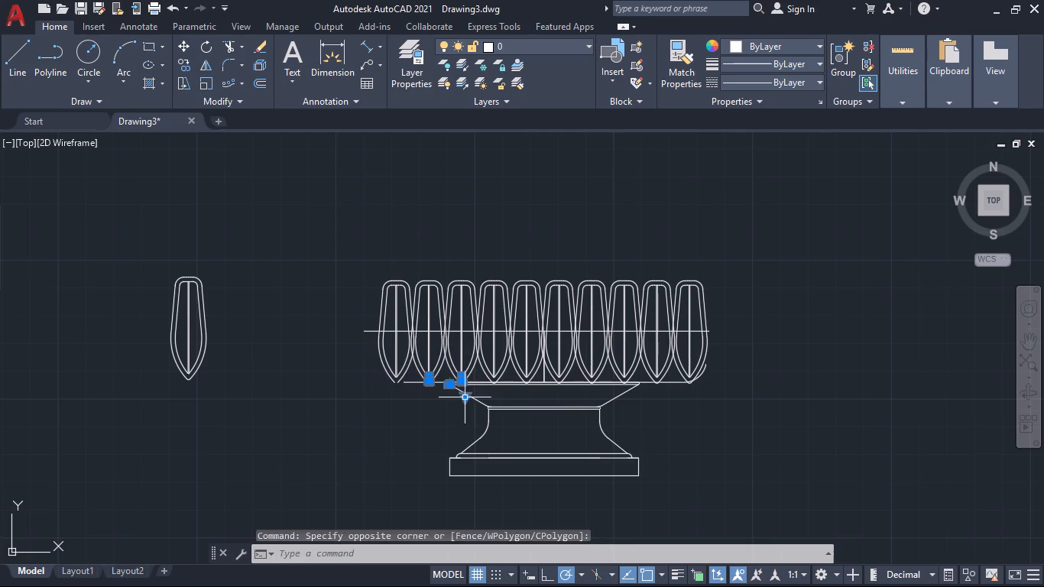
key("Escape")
Select the lower curves and centre lines of the three leftmost petals and stretch the first petal's outer curves to the pedestal's top-left corner.
left_click(475, 373)
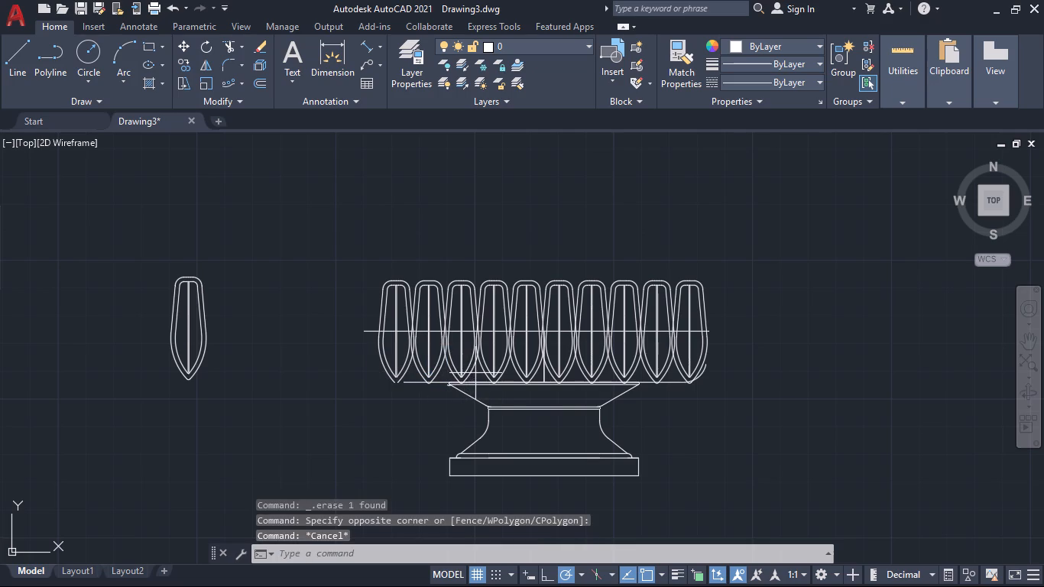
left_click(378, 349)
scroll(394, 342, "up", 2)
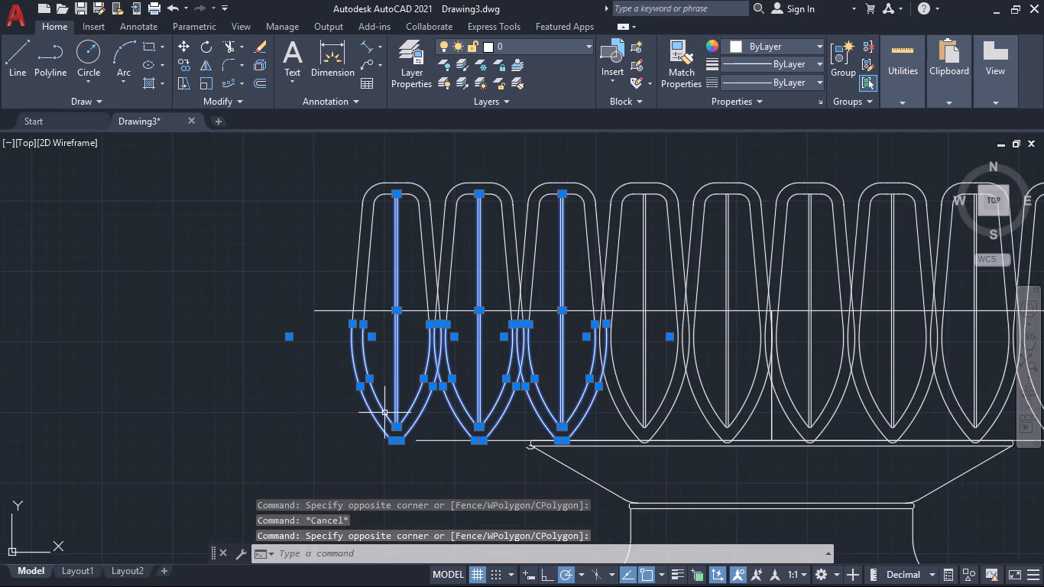
scroll(423, 446, "down", 1)
middle_click_drag(431, 459, 426, 406)
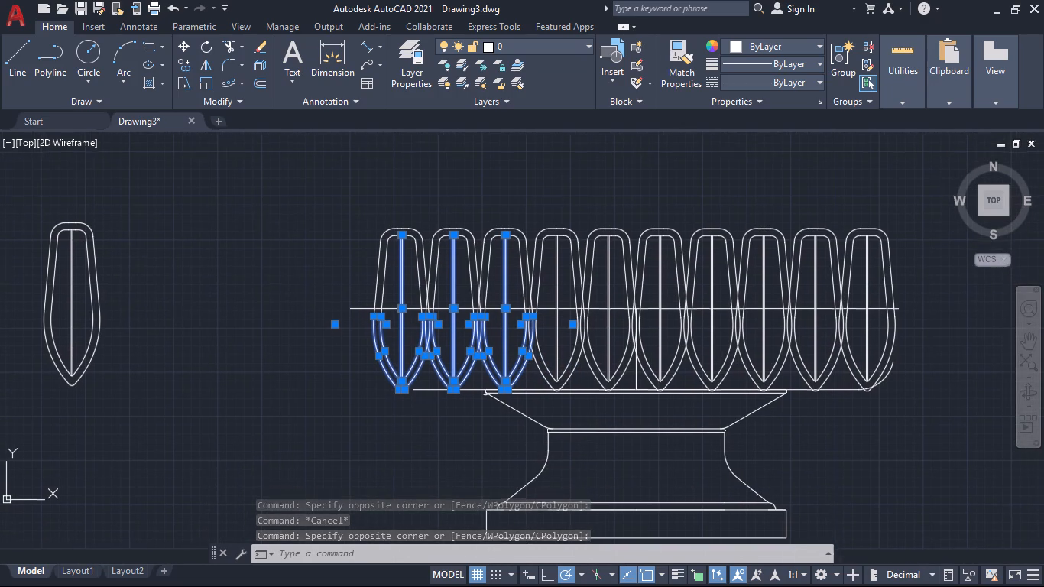
middle_click_drag(426, 406, 425, 405)
left_click(403, 390)
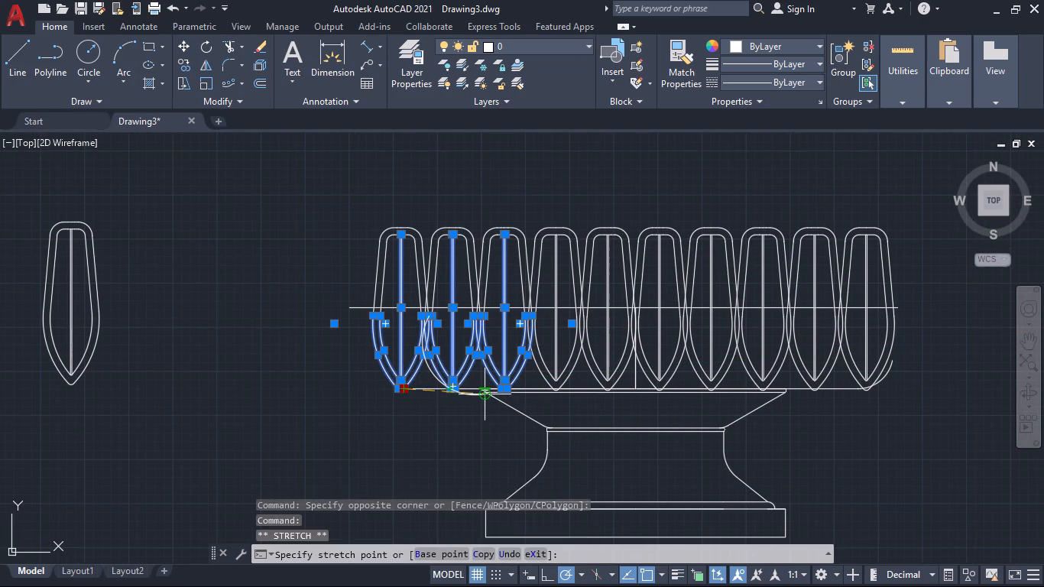
scroll(488, 397, "up", 4)
left_click(458, 374)
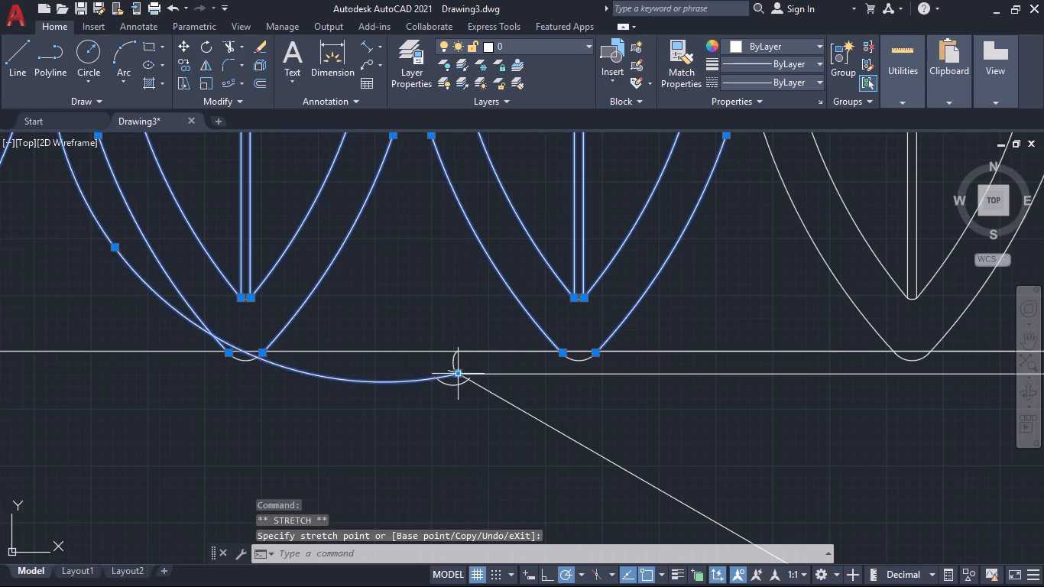
scroll(439, 374, "down", 4)
left_click(358, 362)
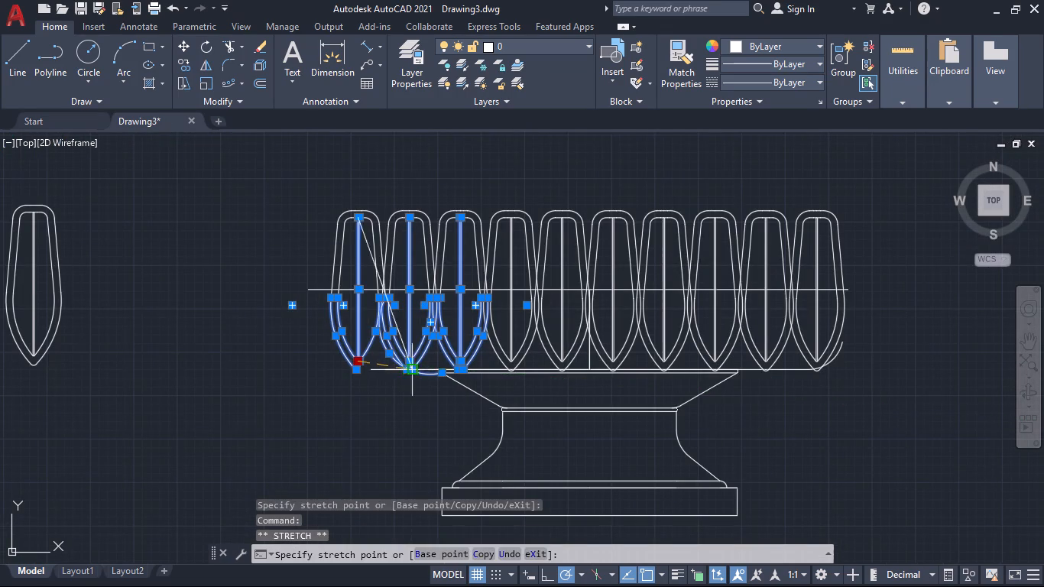
scroll(431, 378, "up", 1)
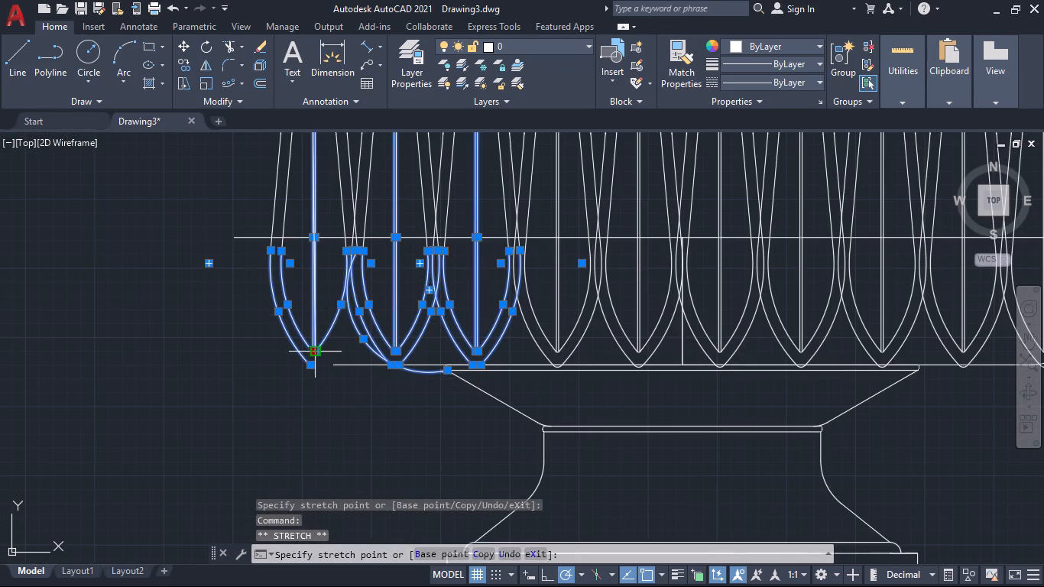
left_click(316, 347)
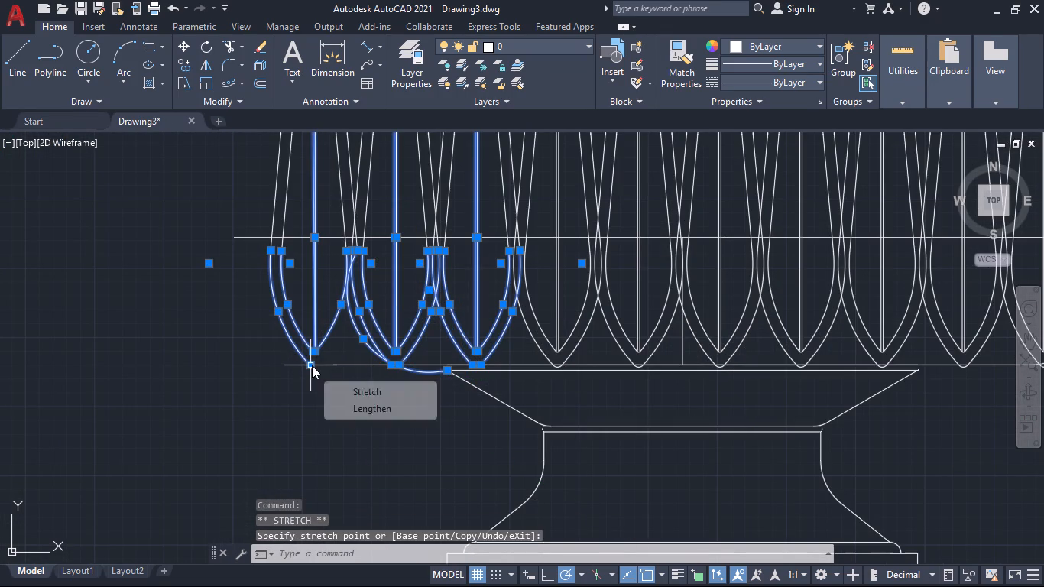
left_click(311, 365)
left_click(450, 369)
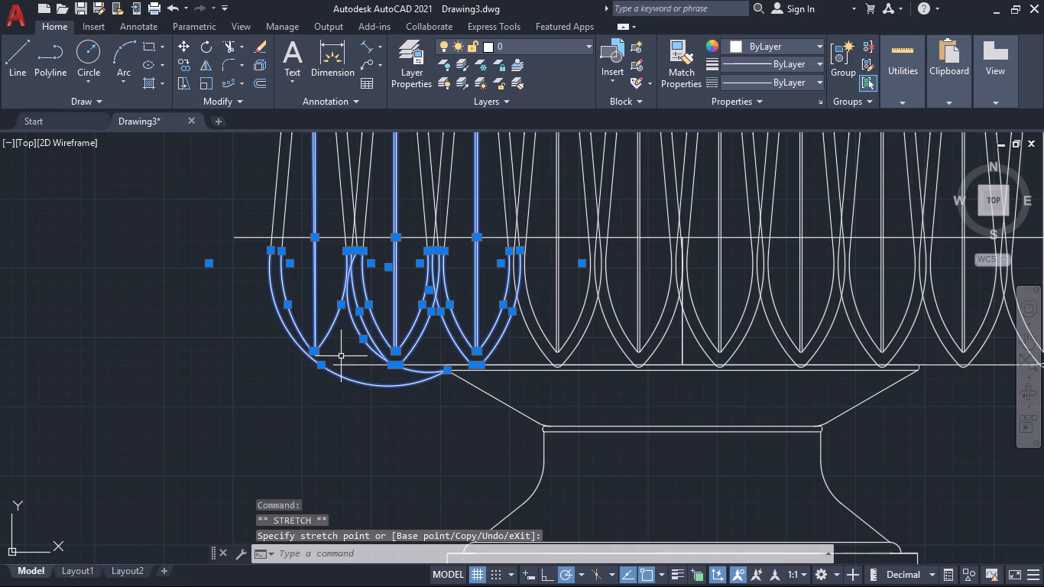
Stretch the bottom ends of the first petal's inner curves and both centre lines to the pedestal's top-left corner.
left_click(314, 349)
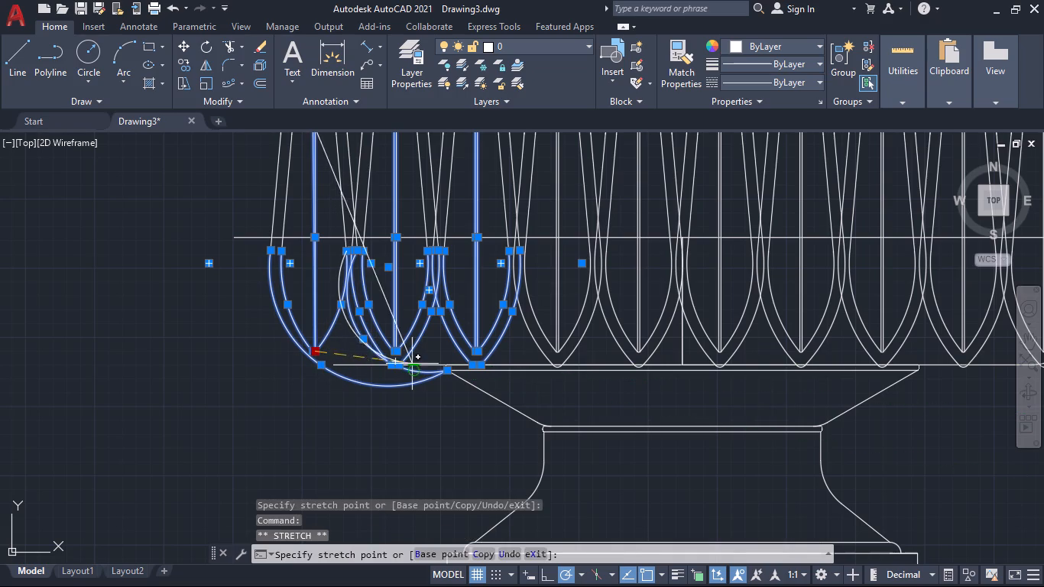
left_click(450, 368)
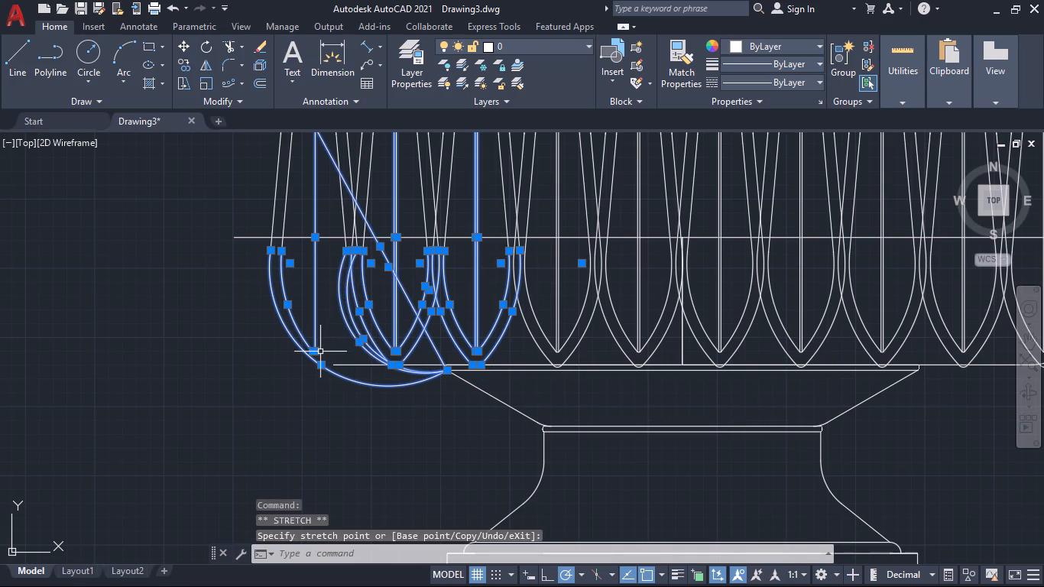
left_click(317, 352)
left_click(446, 372)
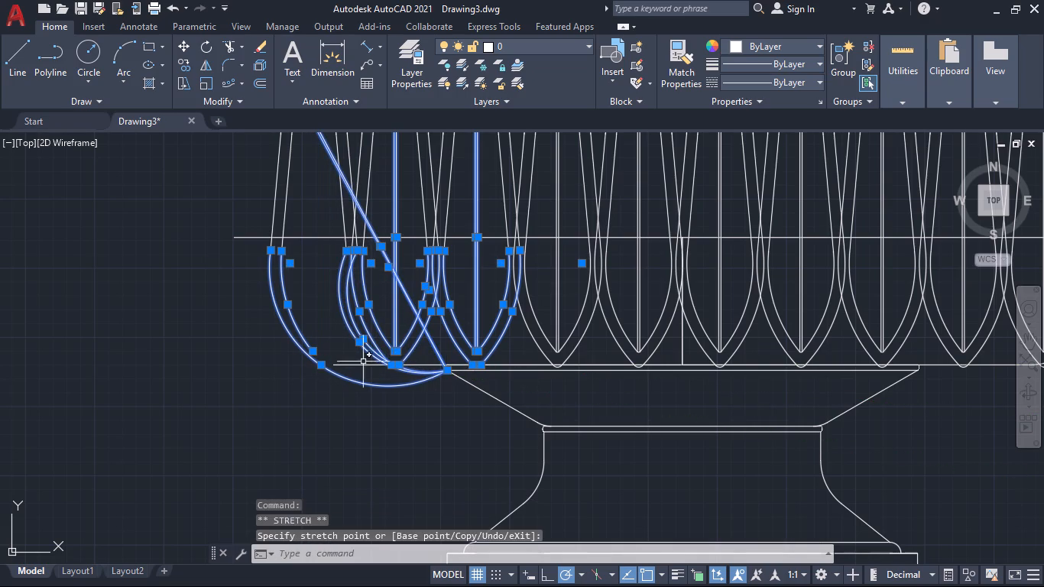
left_click(314, 354)
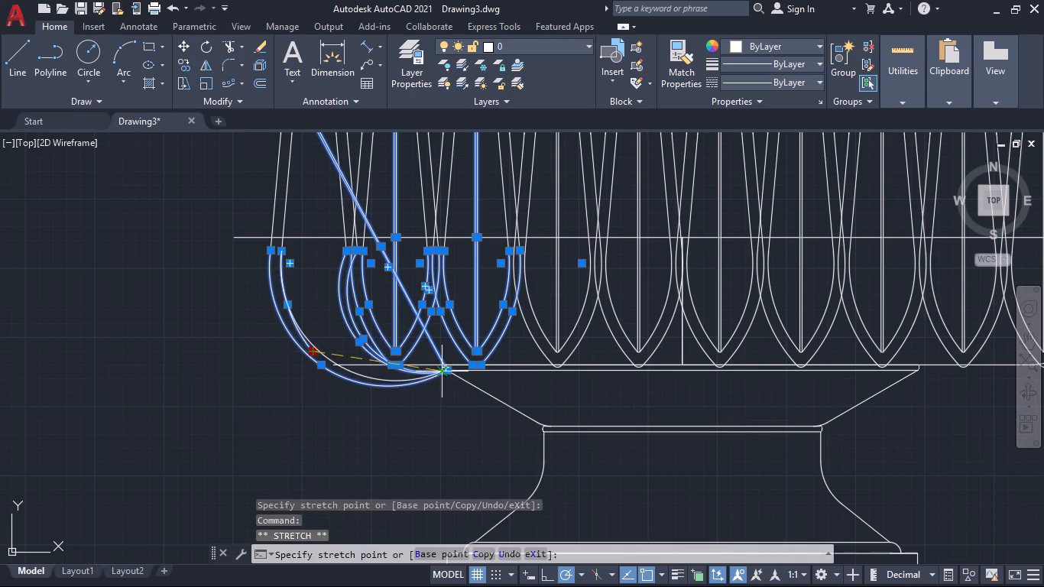
left_click(452, 372)
Stretch the top ends of the first petal's two centre lines over to the second petal's upper-left rounded corner.
scroll(436, 382, "down", 3)
scroll(402, 339, "up", 1)
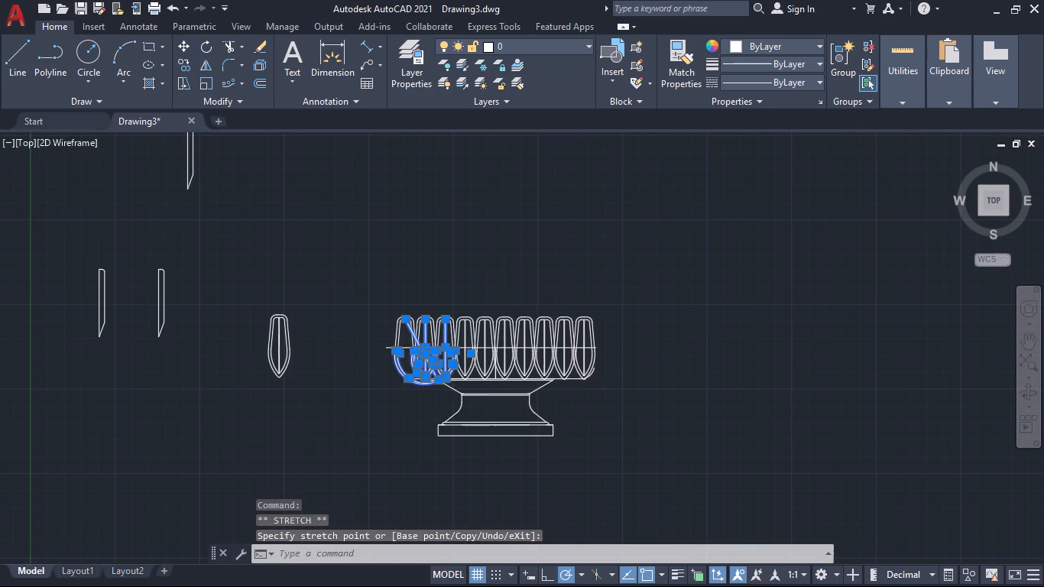
scroll(402, 339, "up", 2)
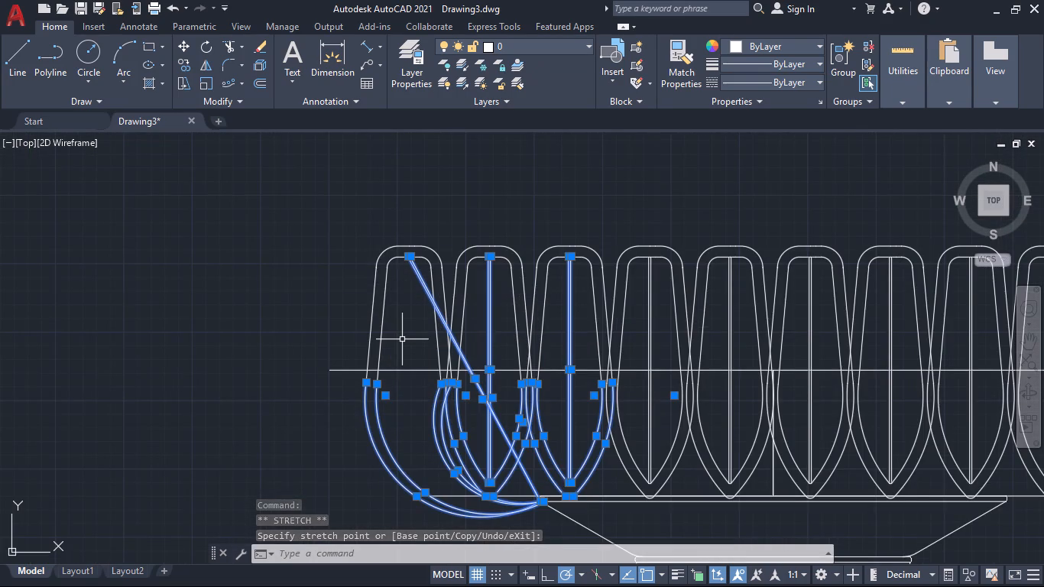
scroll(402, 339, "down", 2)
scroll(430, 358, "up", 2)
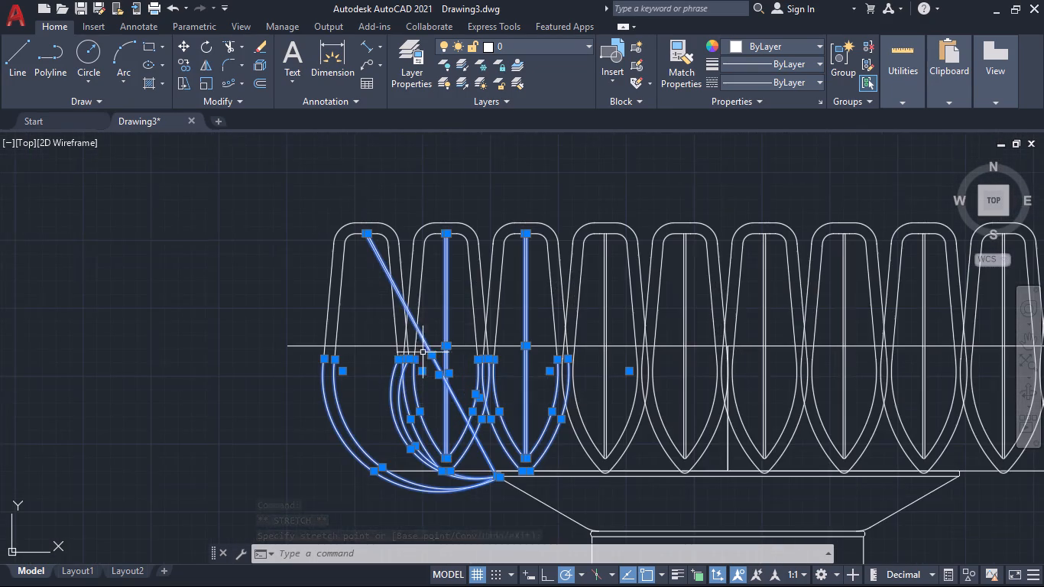
left_click(367, 236)
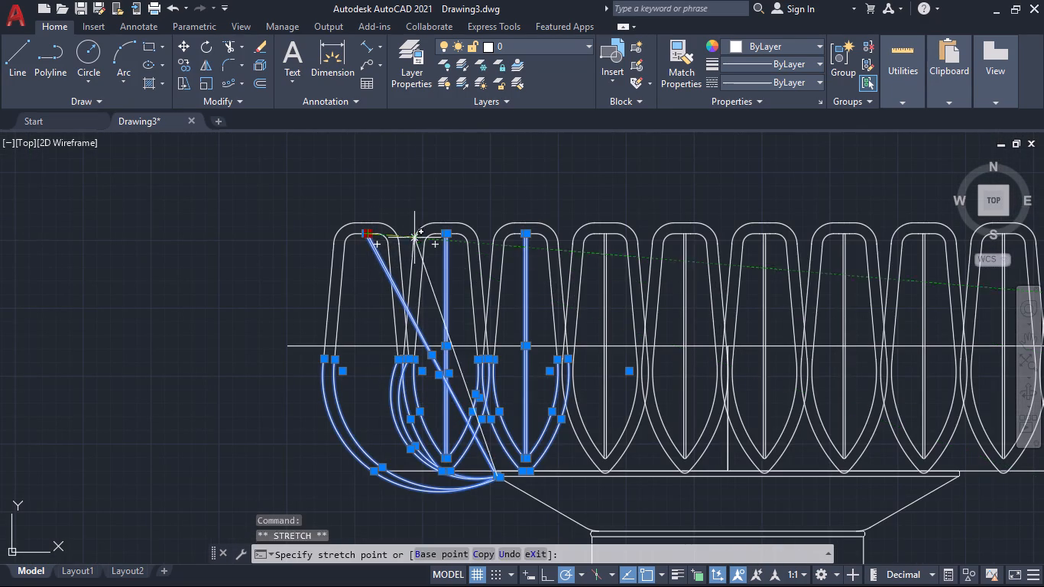
left_click(425, 237)
left_click(366, 233)
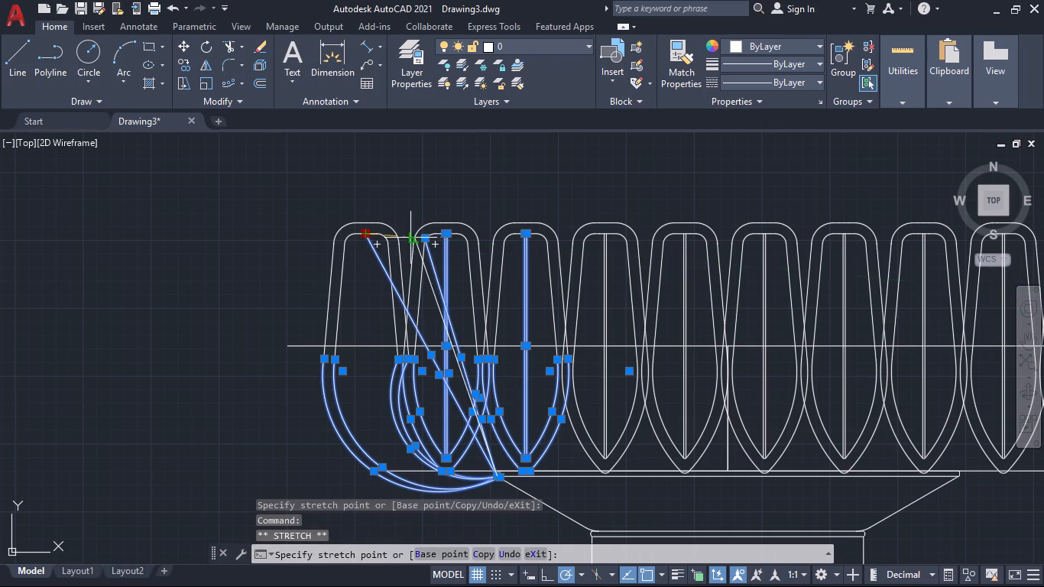
left_click(431, 242)
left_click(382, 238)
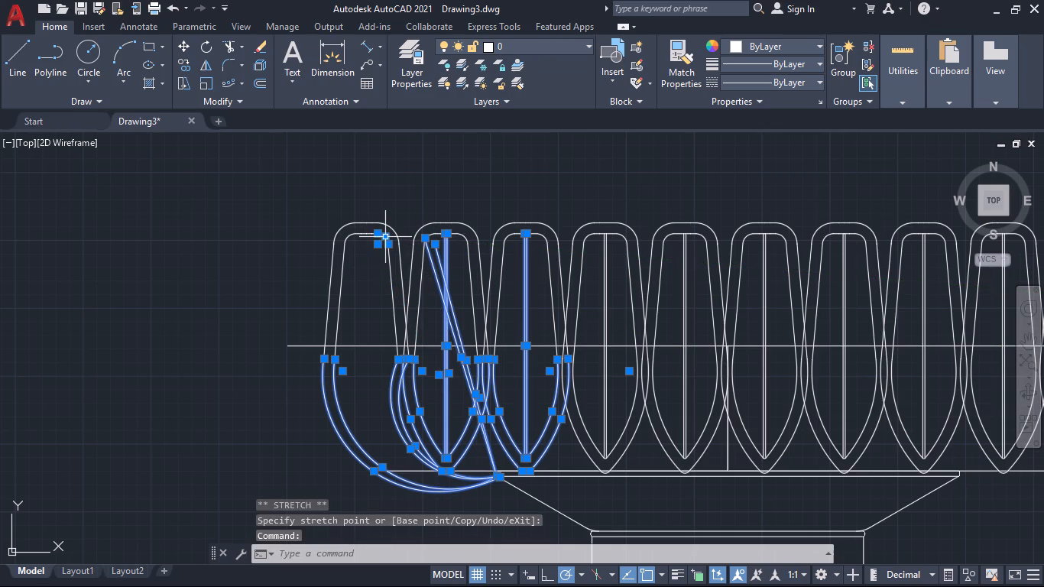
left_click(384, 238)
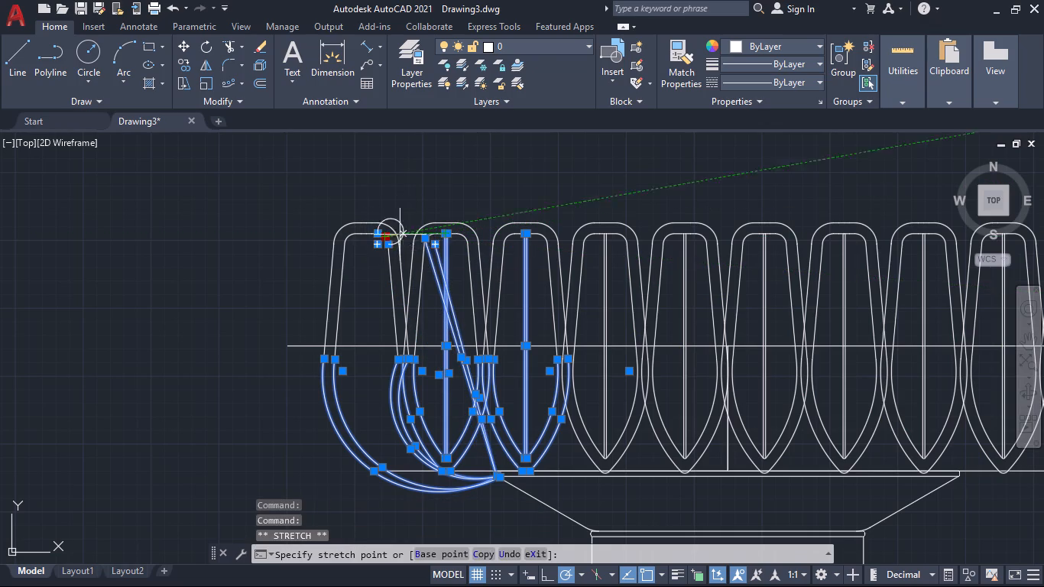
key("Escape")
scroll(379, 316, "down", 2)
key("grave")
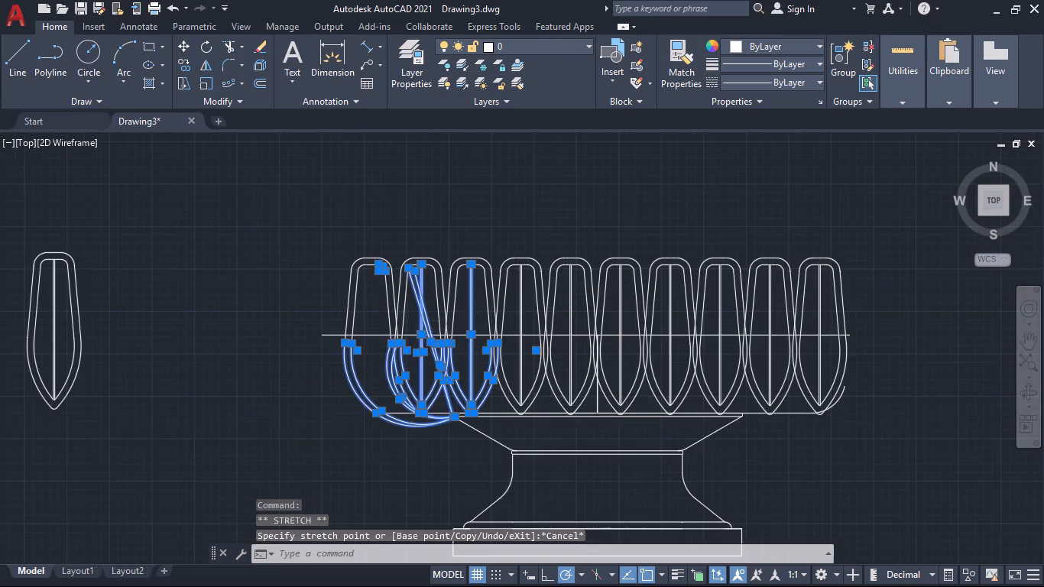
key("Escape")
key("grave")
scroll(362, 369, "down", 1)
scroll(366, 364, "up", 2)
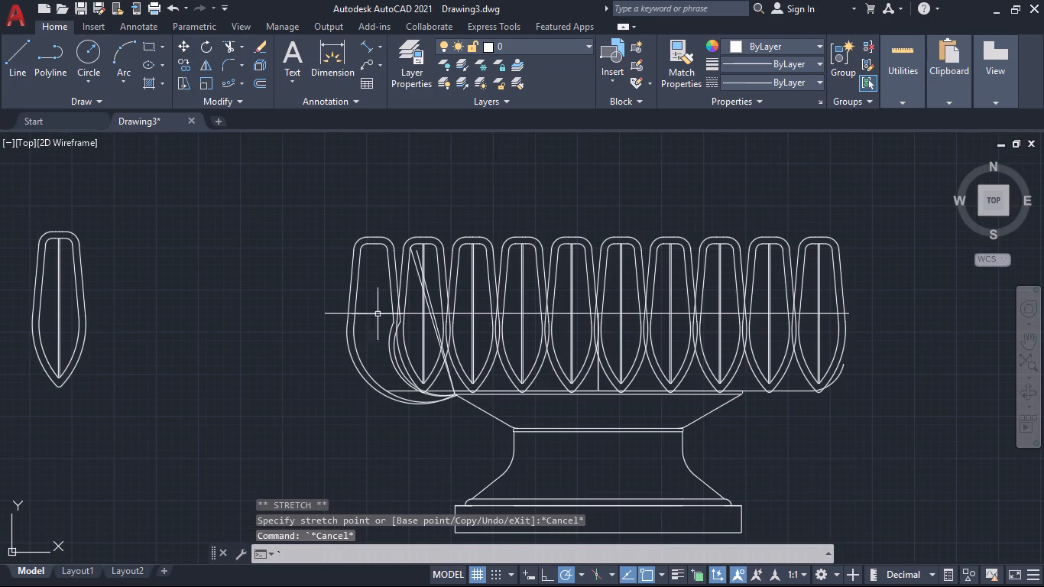
Delete the rounded top pieces of the first petal, leaving its four side lines in place.
left_click(405, 208)
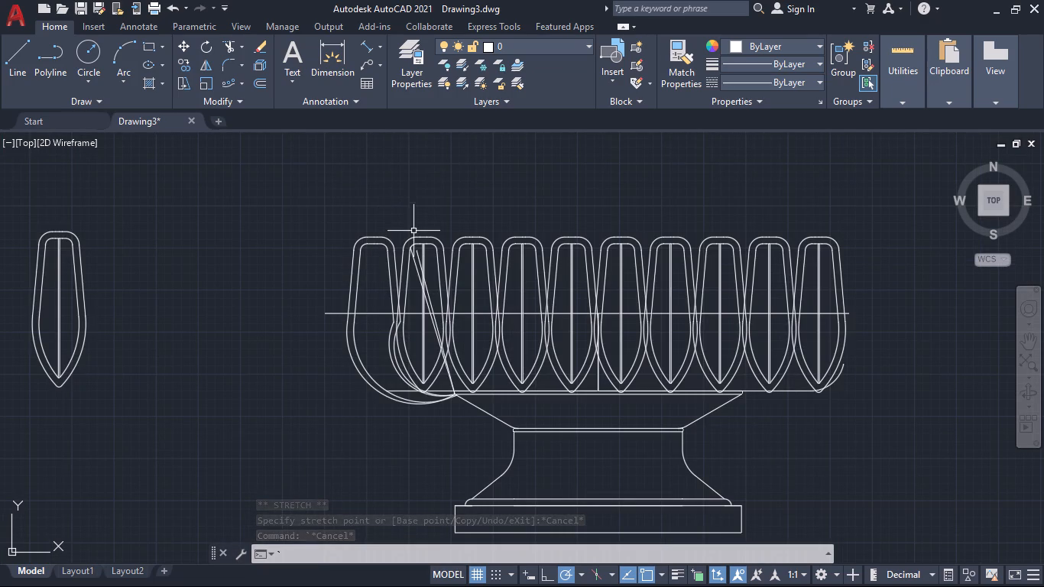
left_click(329, 224)
key("Escape")
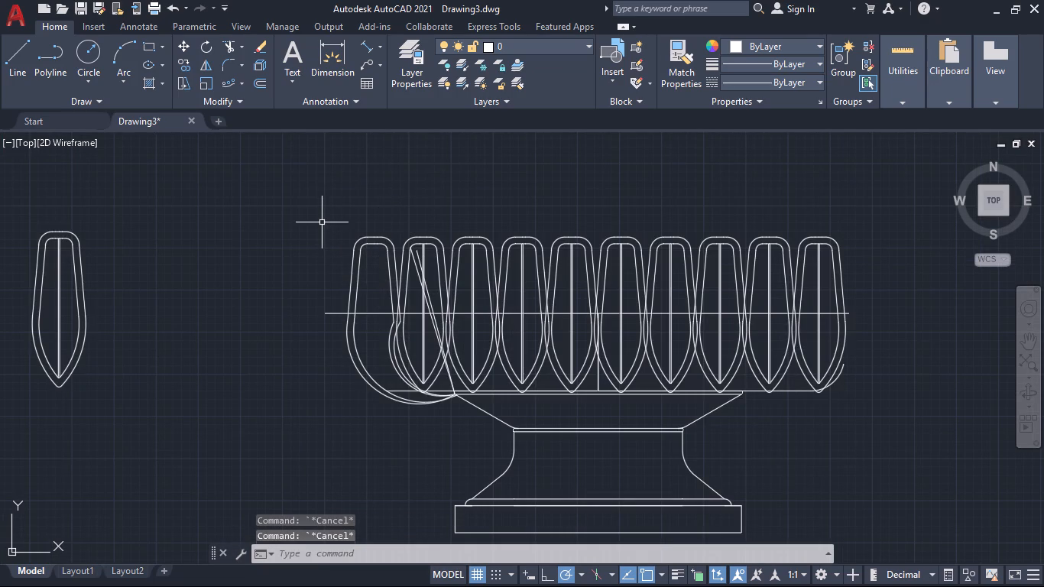
left_click(325, 209)
left_click(397, 289)
key("Delete")
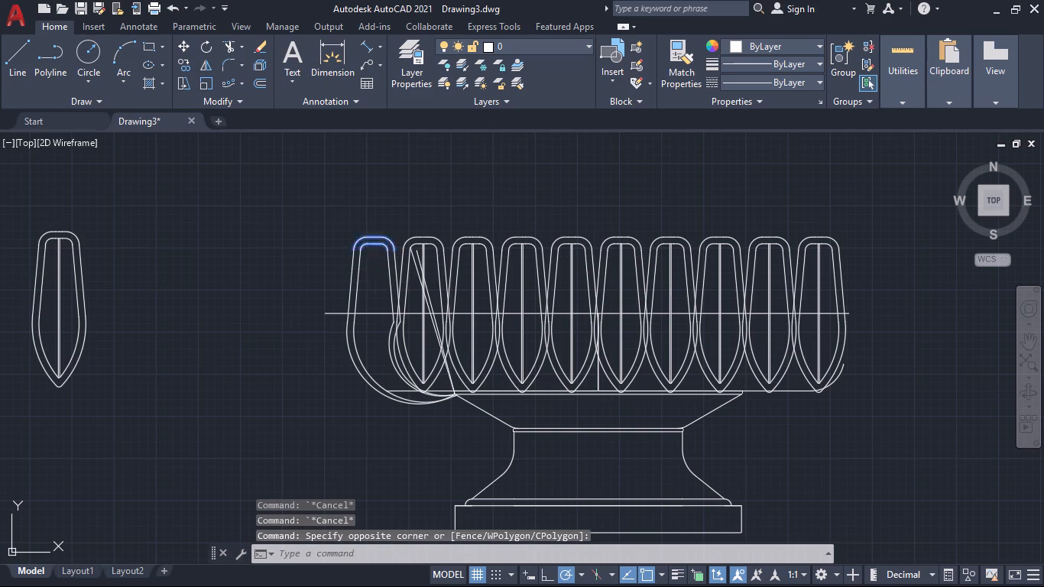
Select the first petal's four side lines and stretch the top ends of its right-hand pair to the second petal's upper-left rounded corner.
left_click(337, 226)
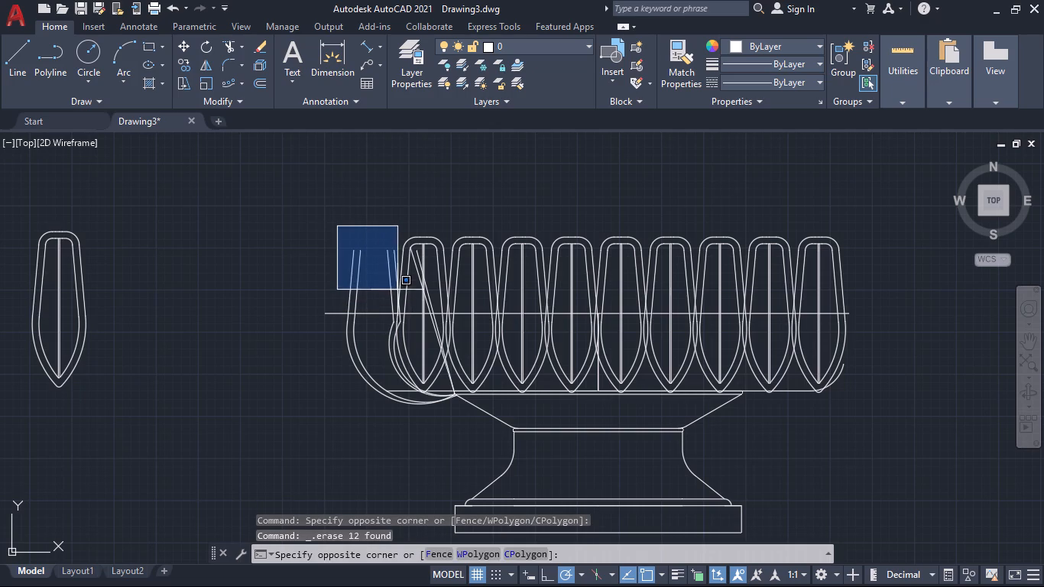
left_click(397, 290)
left_click(396, 266)
left_click(389, 264)
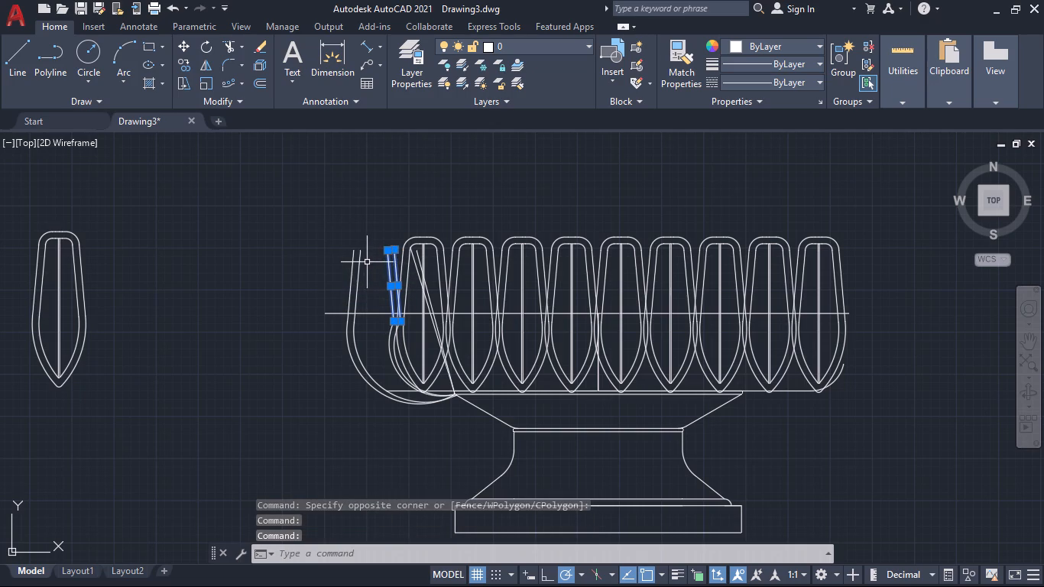
left_click(361, 262)
left_click(352, 259)
left_click(400, 250)
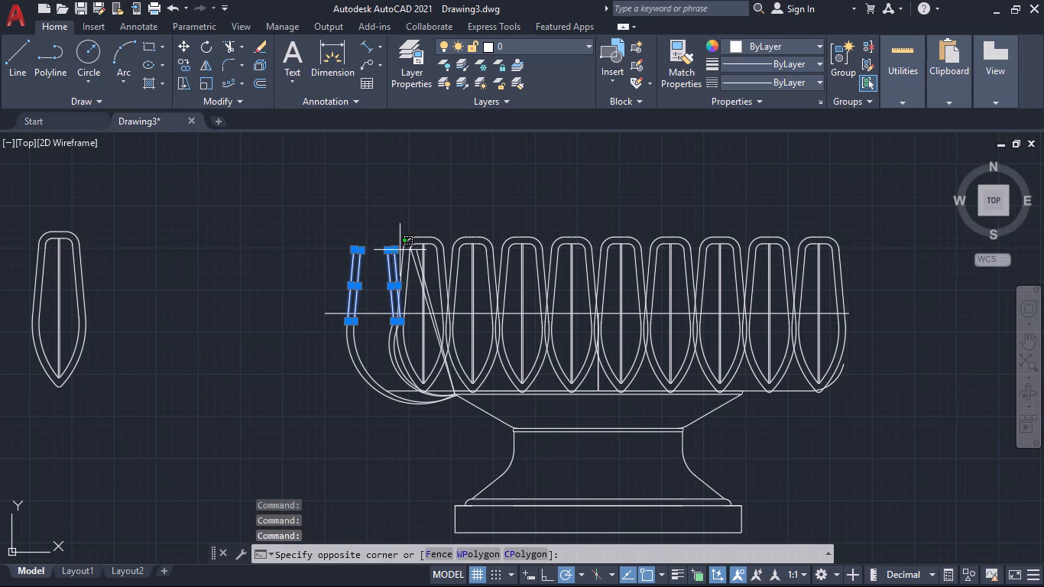
left_click(397, 250)
left_click(417, 243)
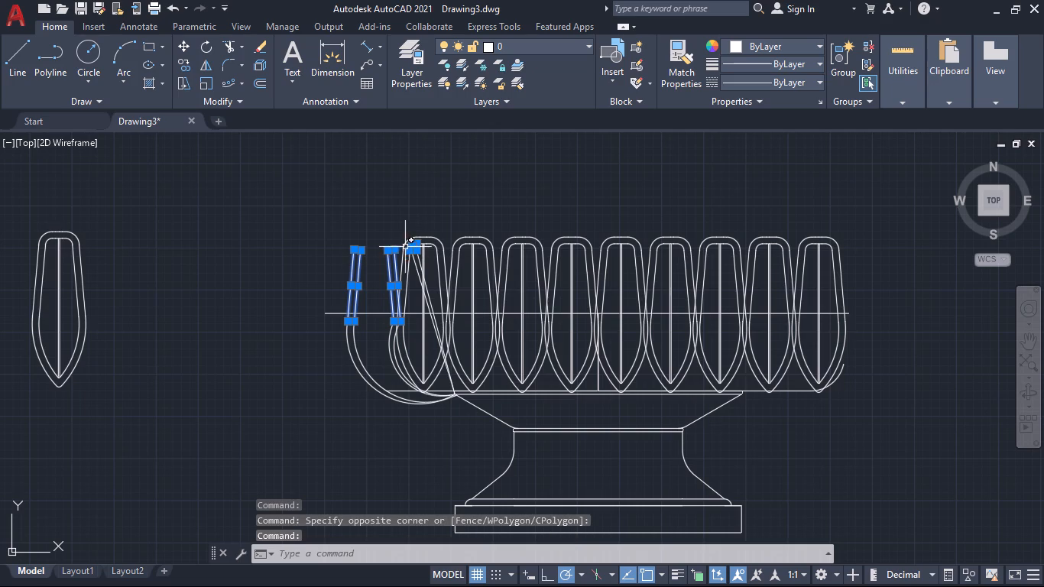
left_click(396, 249)
left_click(417, 242)
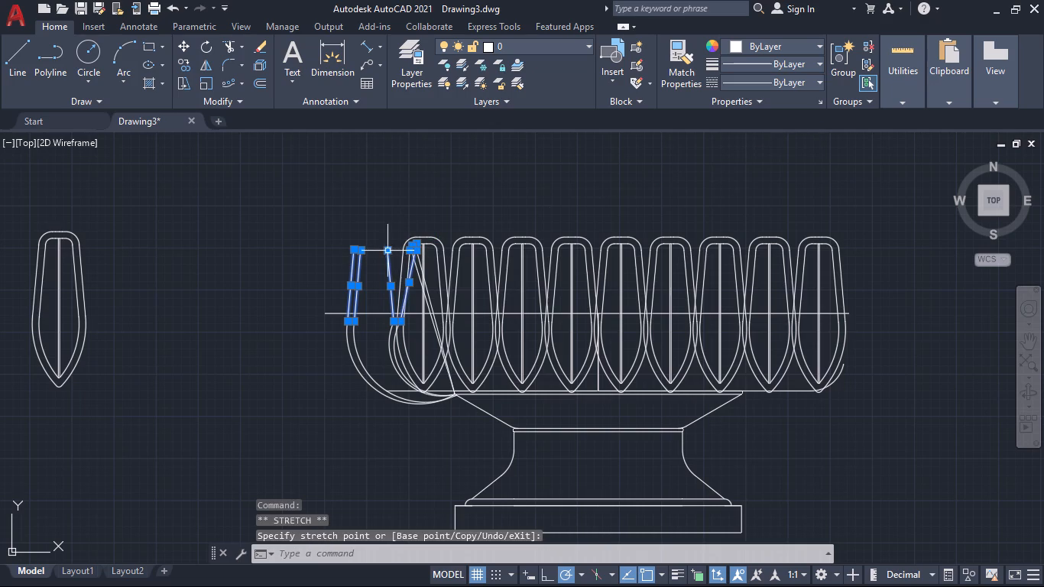
left_click(390, 250)
left_click(414, 247)
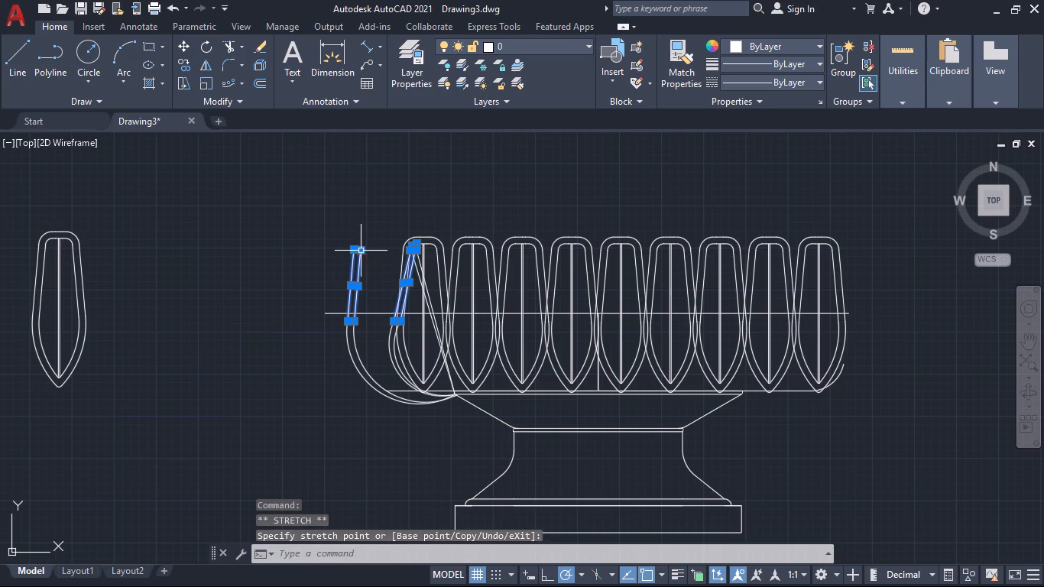
Stretch the first petal's two left-hand side lines onto the right-hand pair, joining both their top and bottom ends.
left_click(362, 253)
left_click(412, 248)
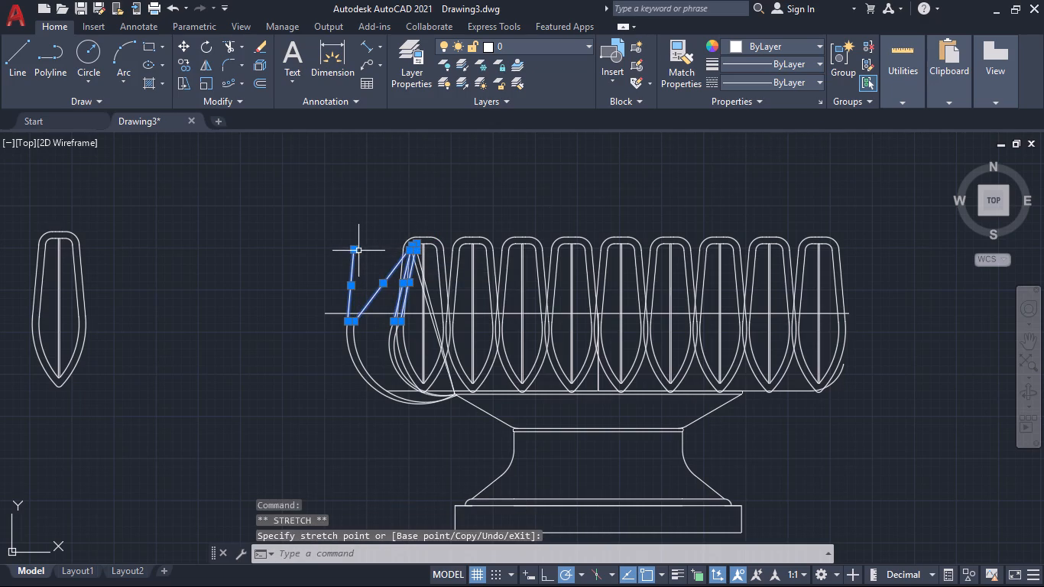
left_click(356, 250)
left_click(413, 247)
left_click(356, 319)
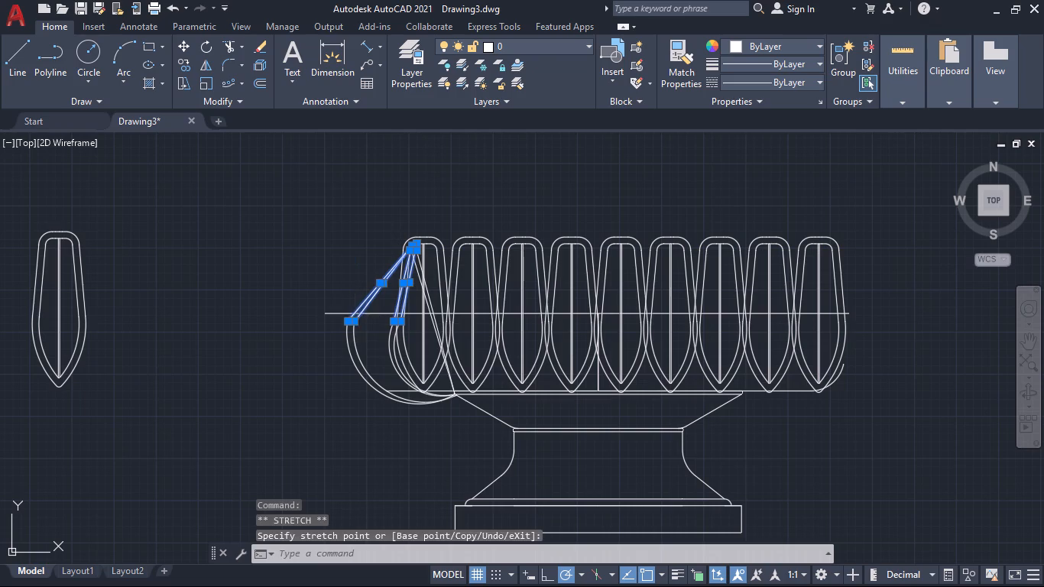
left_click(395, 319)
left_click(349, 321)
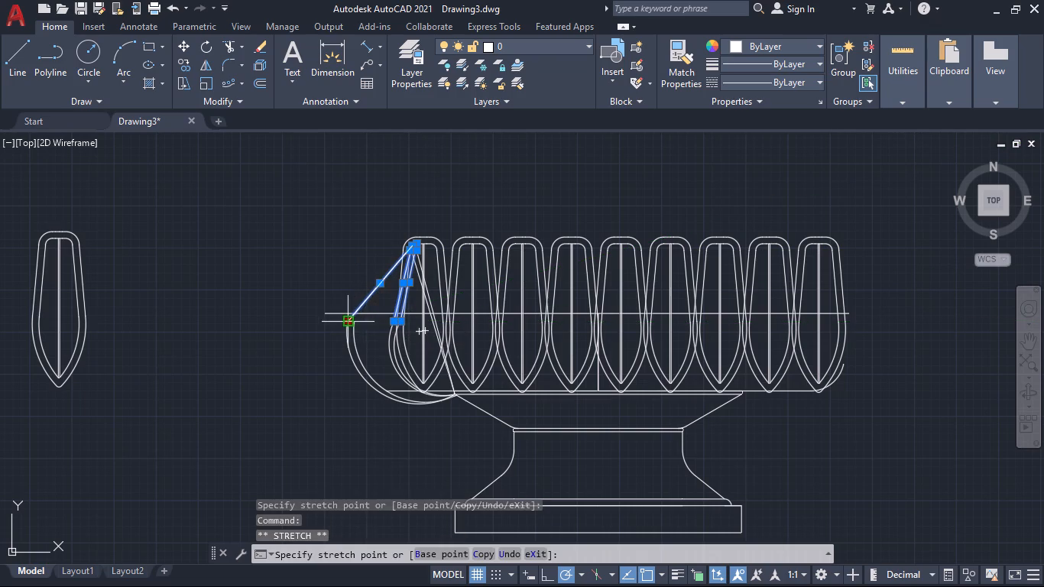
left_click(397, 319)
Stretch the upper ends of the first petal's two outer lower curves to the bottom ends of the side lines.
left_click(356, 322)
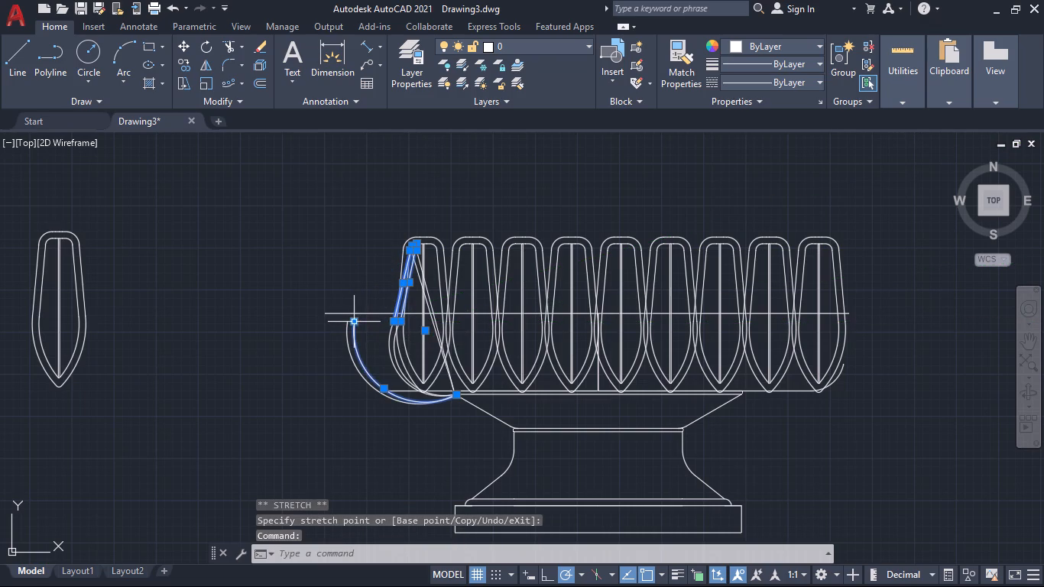
left_click(356, 322)
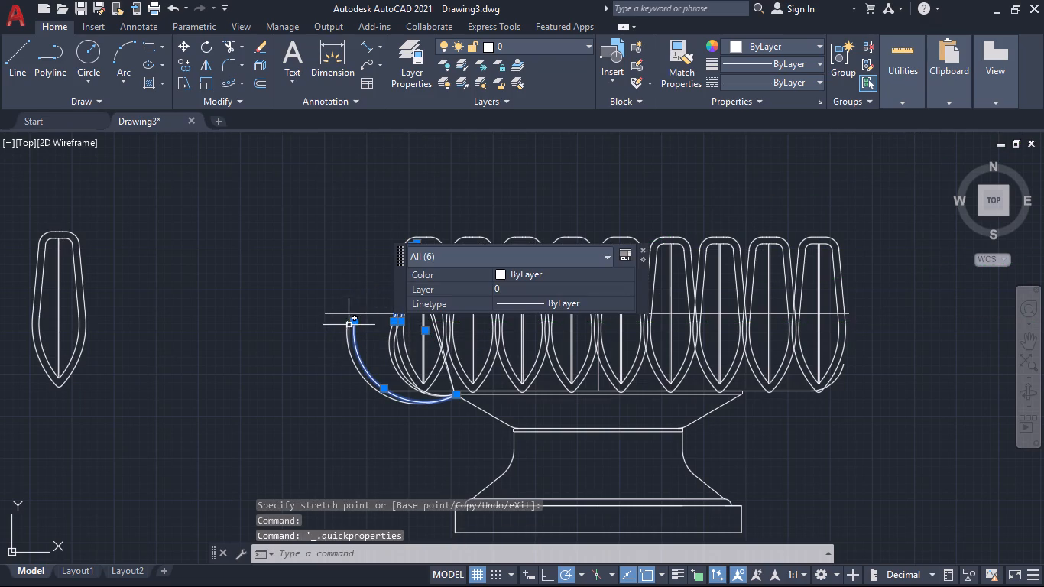
left_click(352, 323)
left_click(395, 321)
left_click(347, 324)
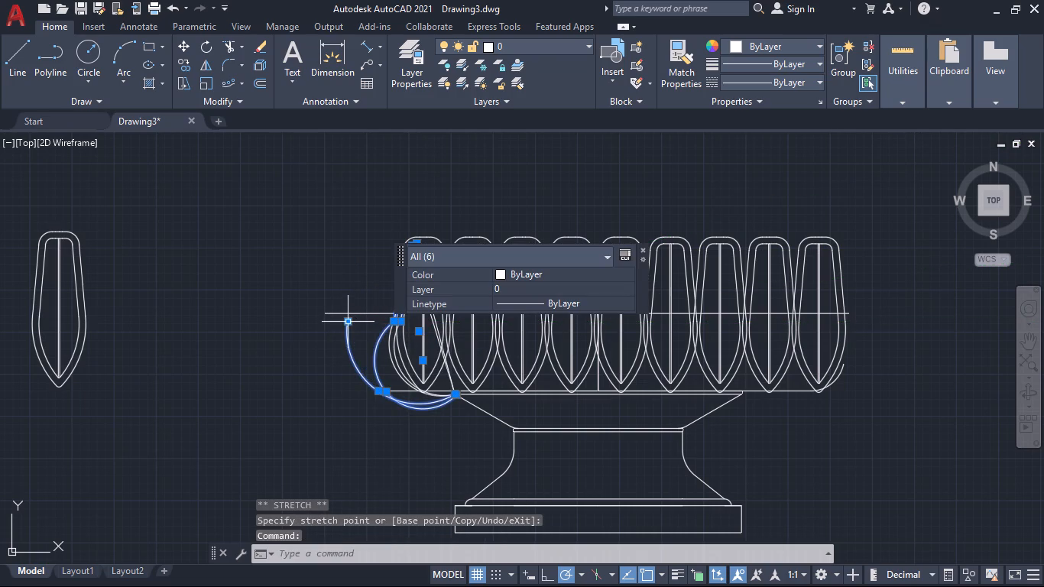
left_click(345, 323)
left_click(391, 323)
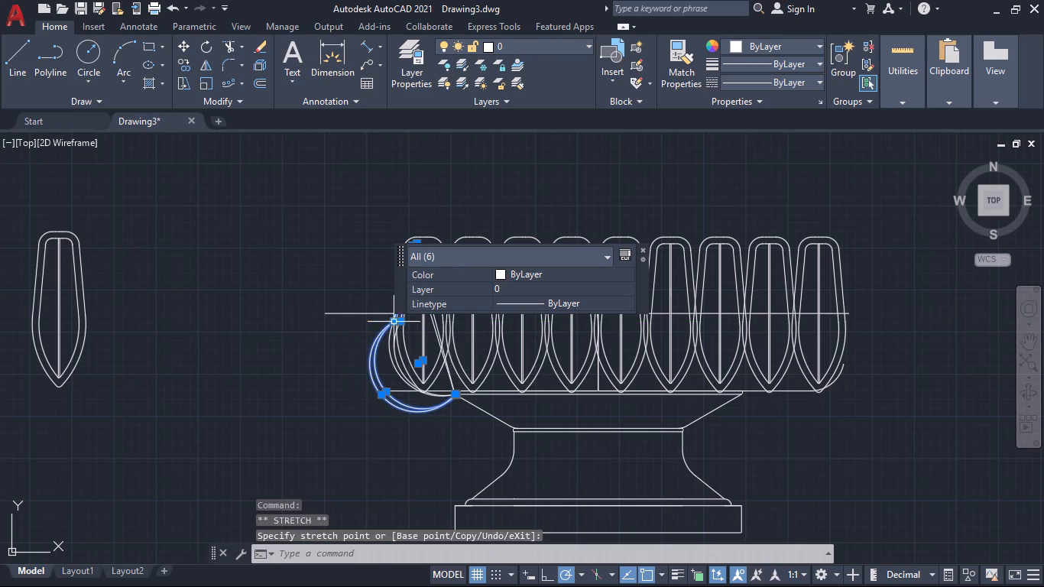
Stretch the midpoints of the two outer lower curves inward over the second petal to flatten their bulge.
scroll(345, 417, "down", 1)
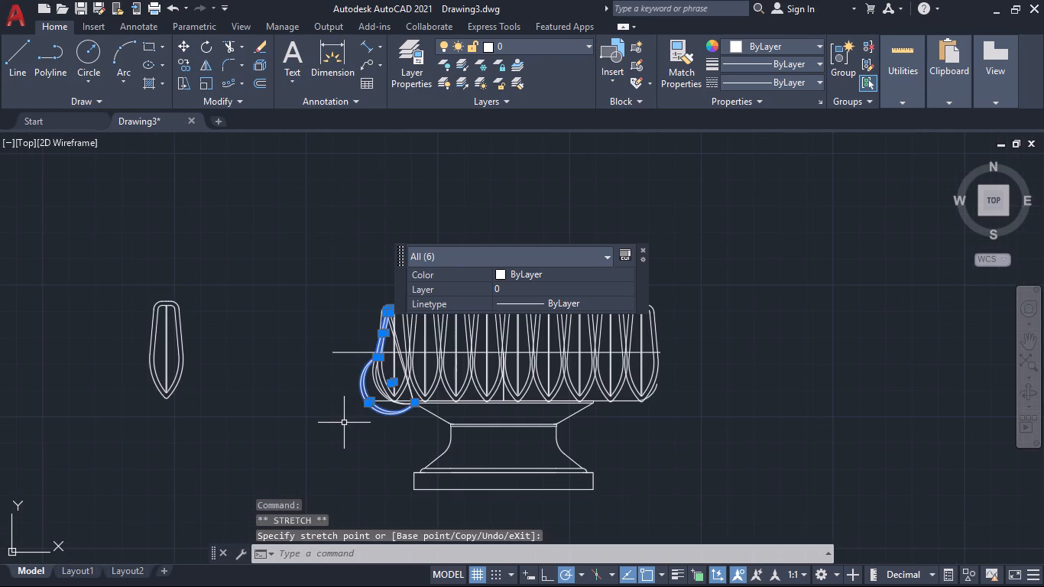
scroll(344, 423, "down", 1)
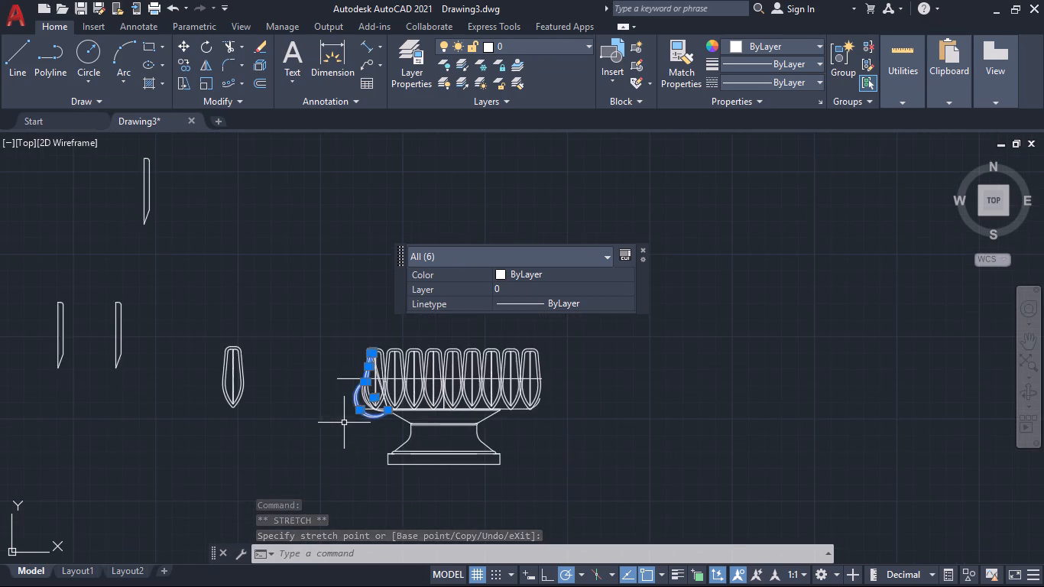
scroll(354, 420, "up", 2)
left_click(370, 394)
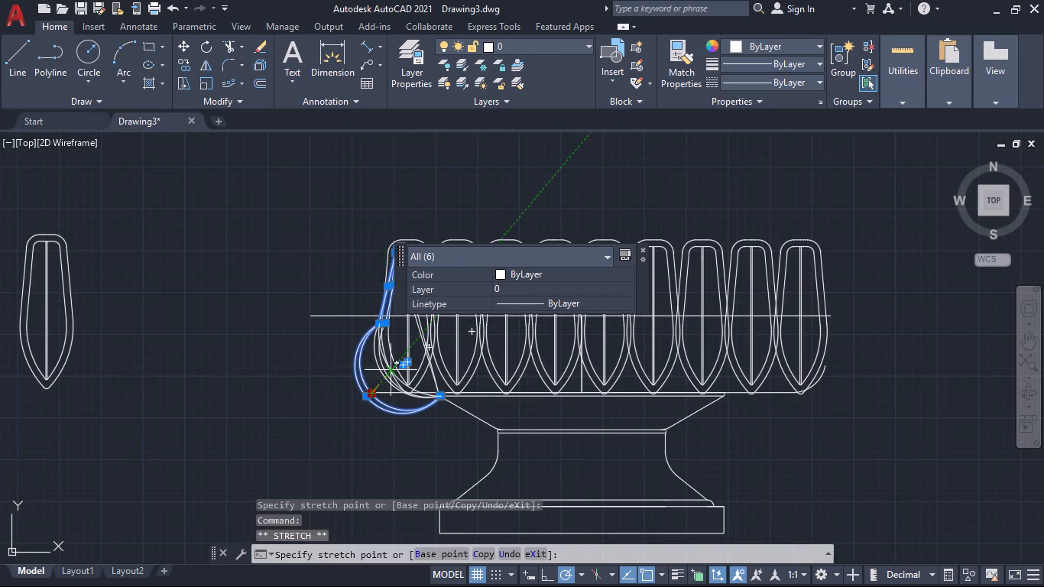
left_click(399, 365)
left_click(366, 397)
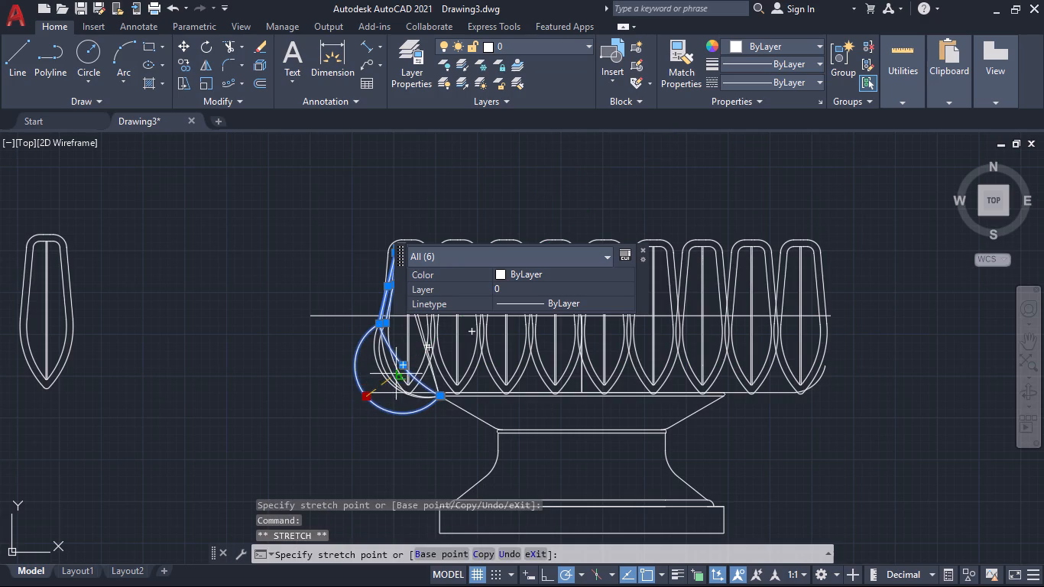
left_click(404, 366)
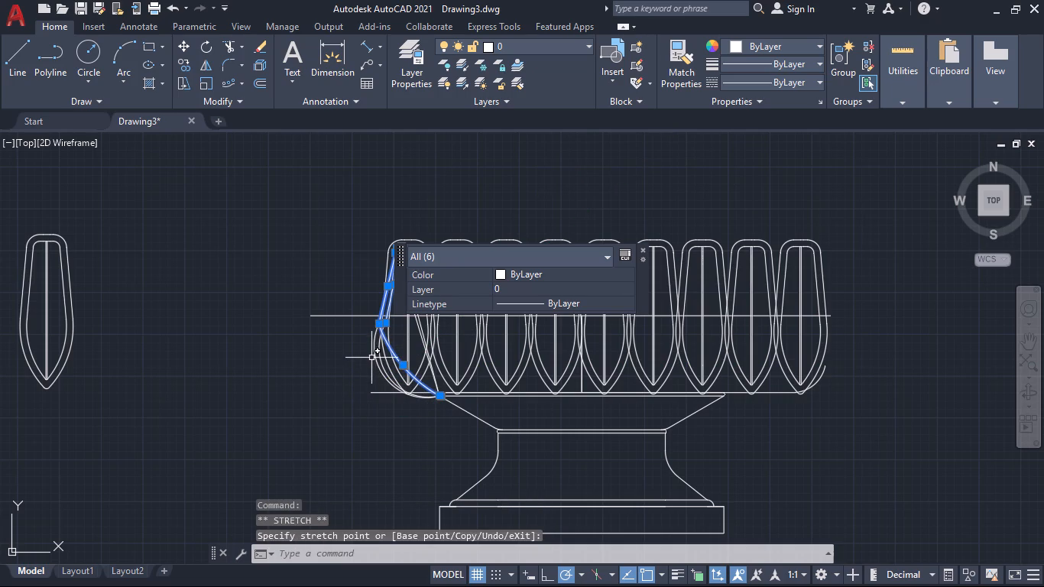
Shift the first petal's outermost side line outward and stretch its bottom end back to the lower curve's upper end.
scroll(370, 360, "up", 1)
scroll(370, 360, "down", 1)
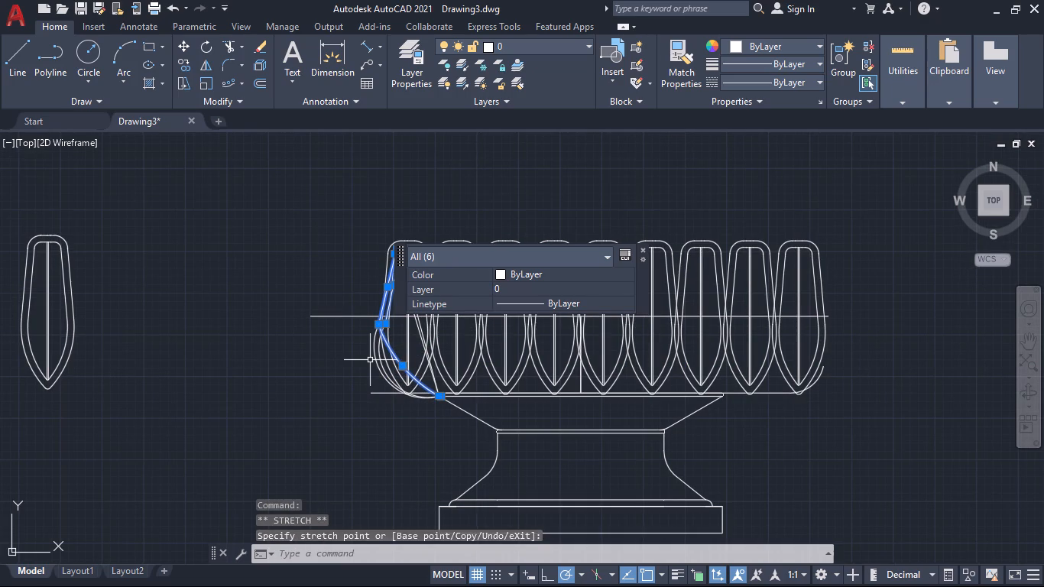
scroll(365, 323, "up", 1)
middle_click_drag(353, 273, 229, 295)
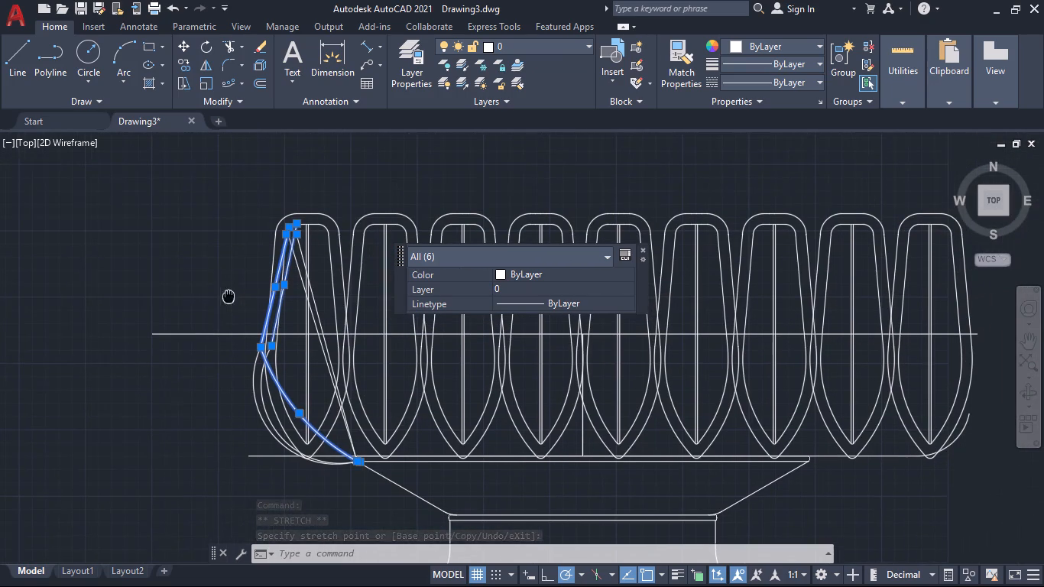
left_click(640, 251)
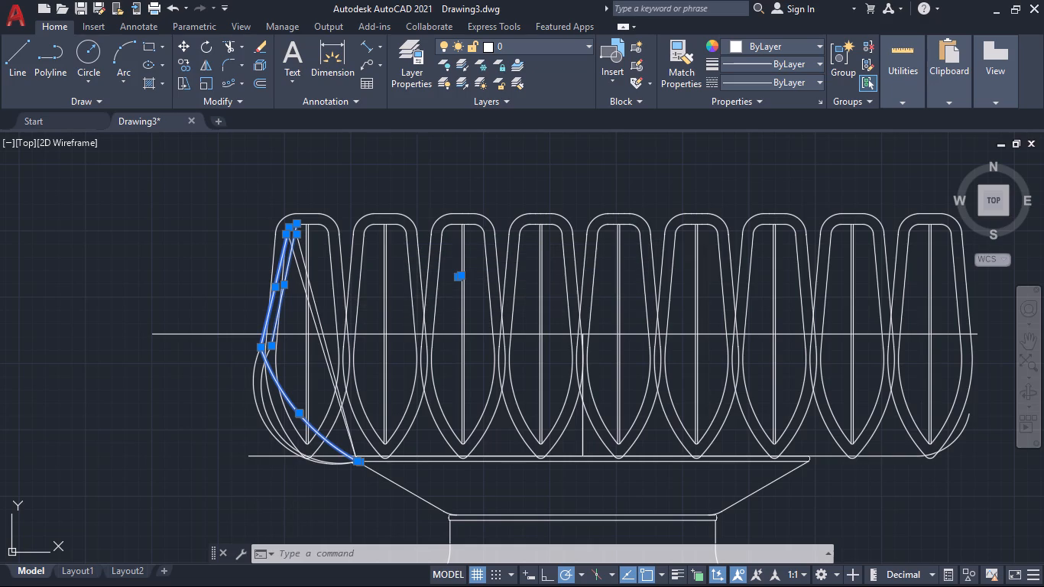
left_click(276, 288)
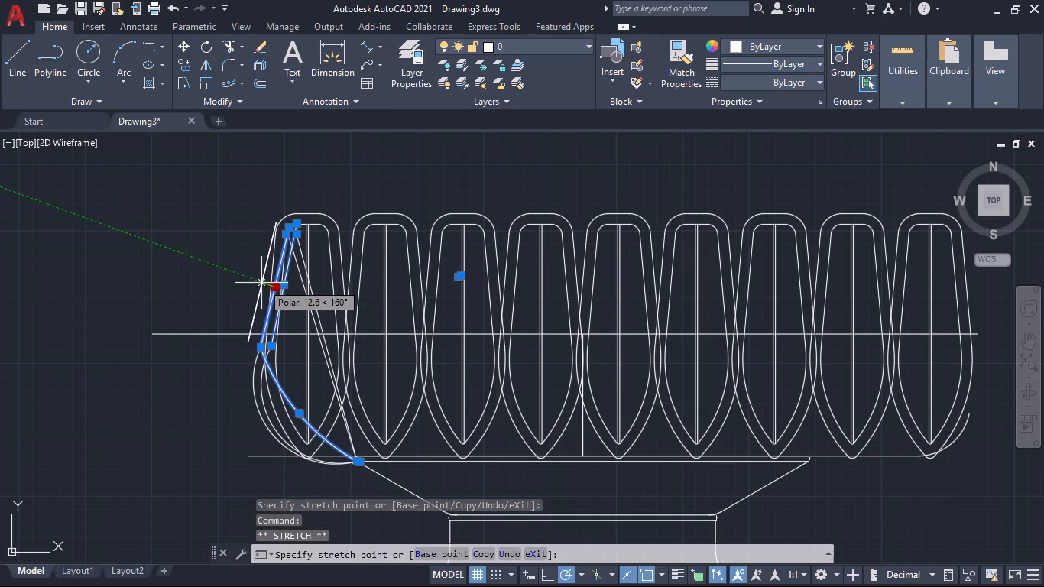
left_click(258, 284)
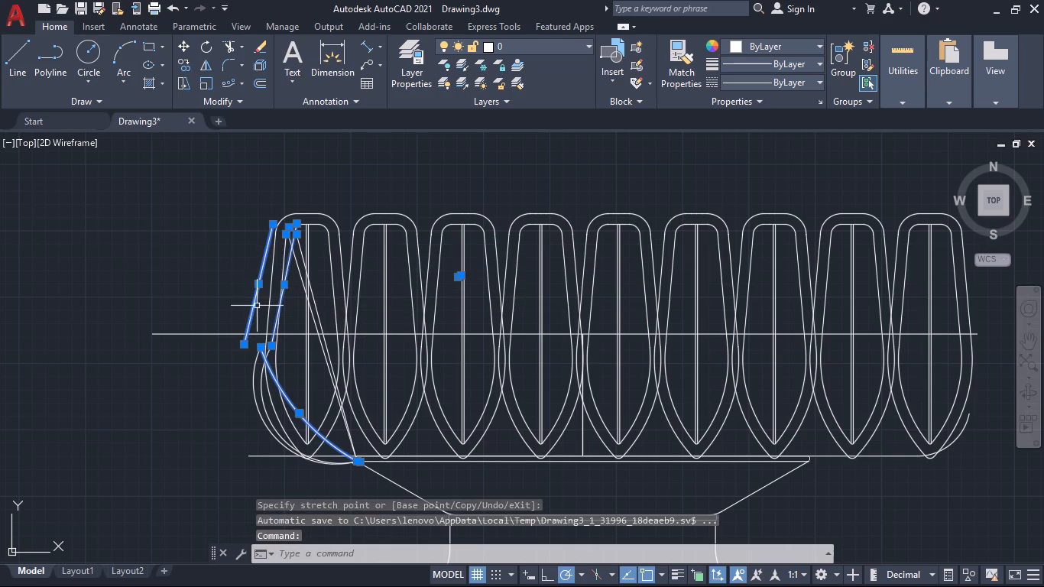
left_click(246, 349)
left_click(262, 349)
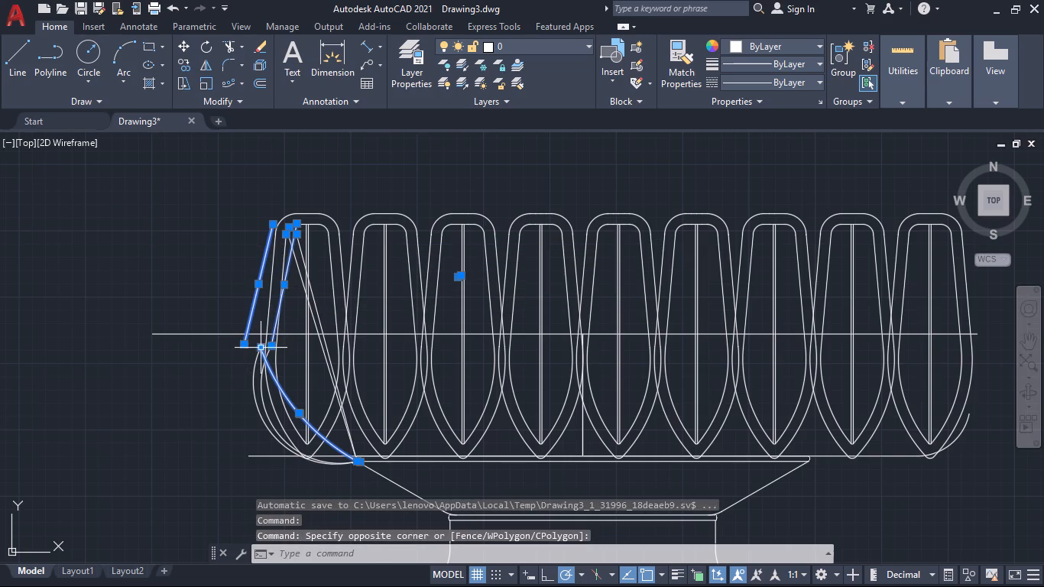
left_click(248, 344)
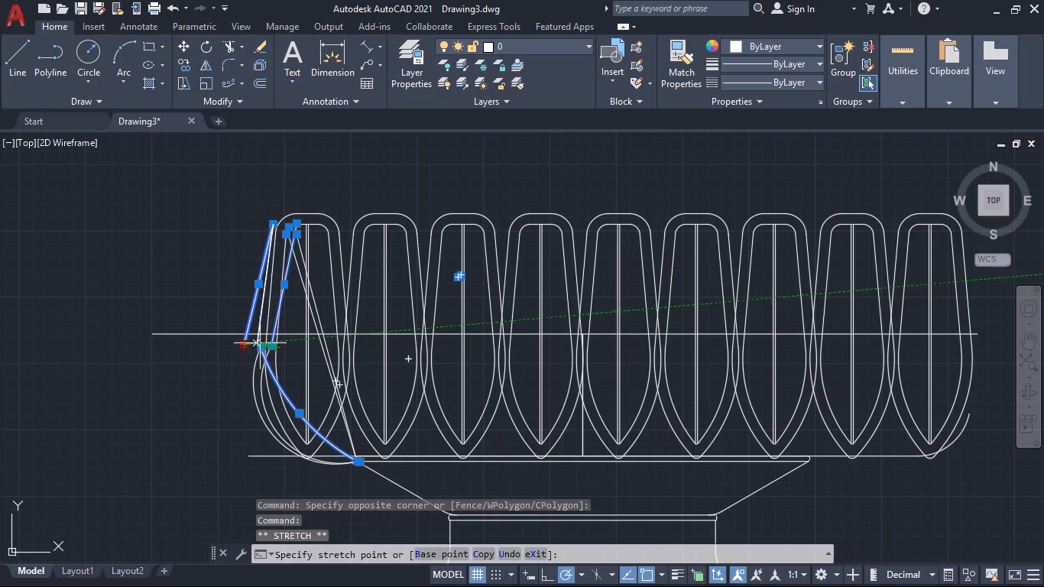
left_click(261, 342)
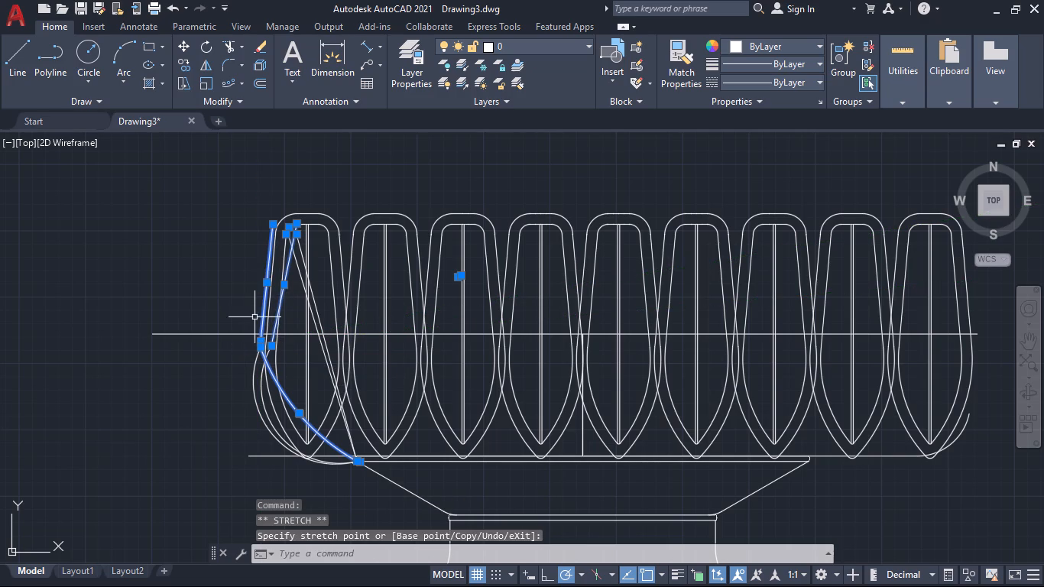
Shift the outermost side line outward again and stretch the lower curve's upper end out to meet the line's bottom end.
left_click(269, 284)
left_click(255, 280)
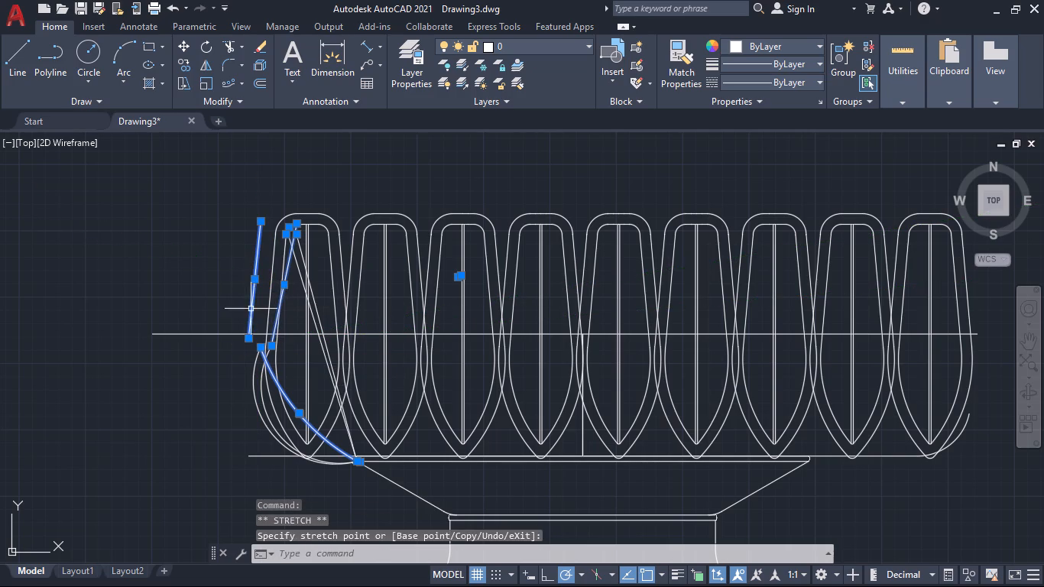
left_click(249, 346)
left_click(249, 341)
left_click(249, 340)
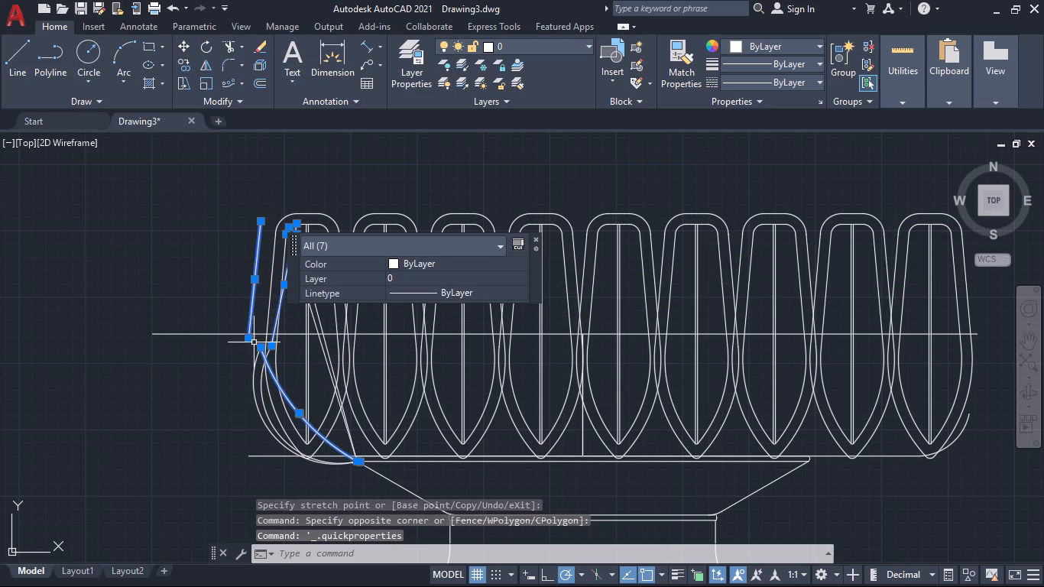
left_click(260, 346)
left_click(250, 337)
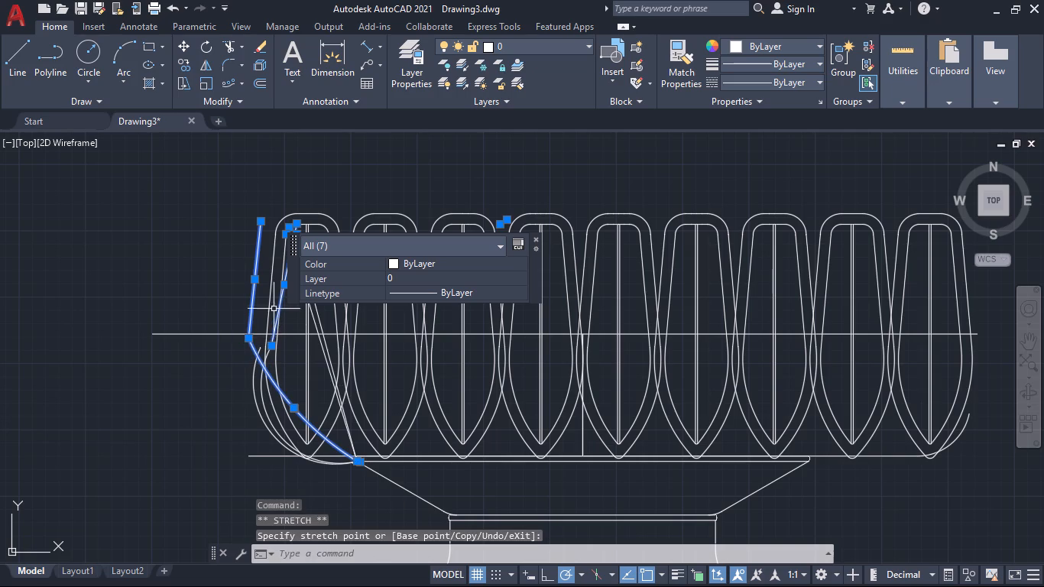
Stretch the outermost side line's top end to the second petal's upper-left corner, and shift the whole line slightly outward.
left_click(264, 221)
left_click(283, 225)
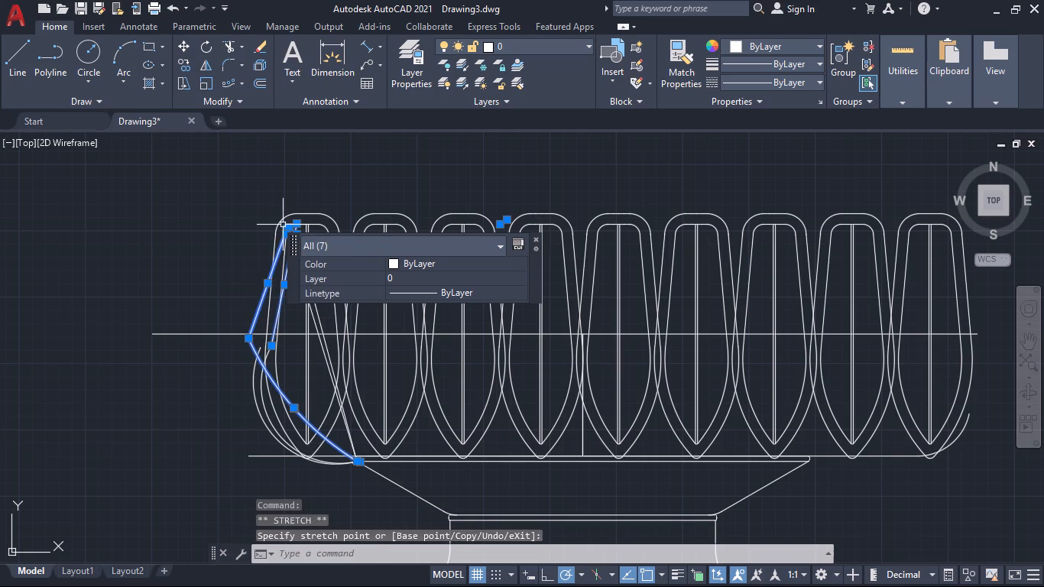
left_click(269, 285)
left_click(258, 278)
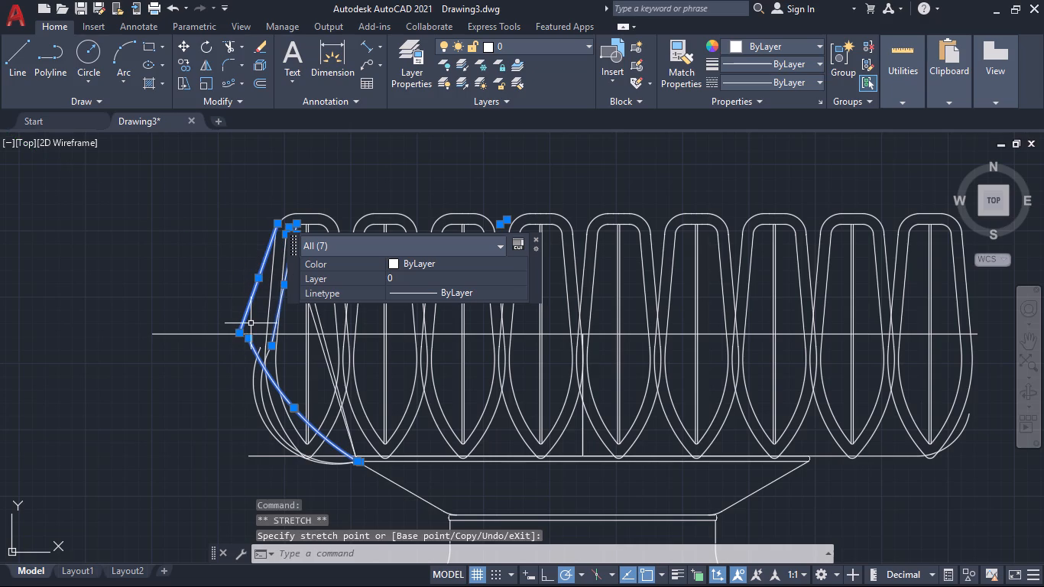
key("Escape")
key("Escape")
scroll(209, 339, "down", 1)
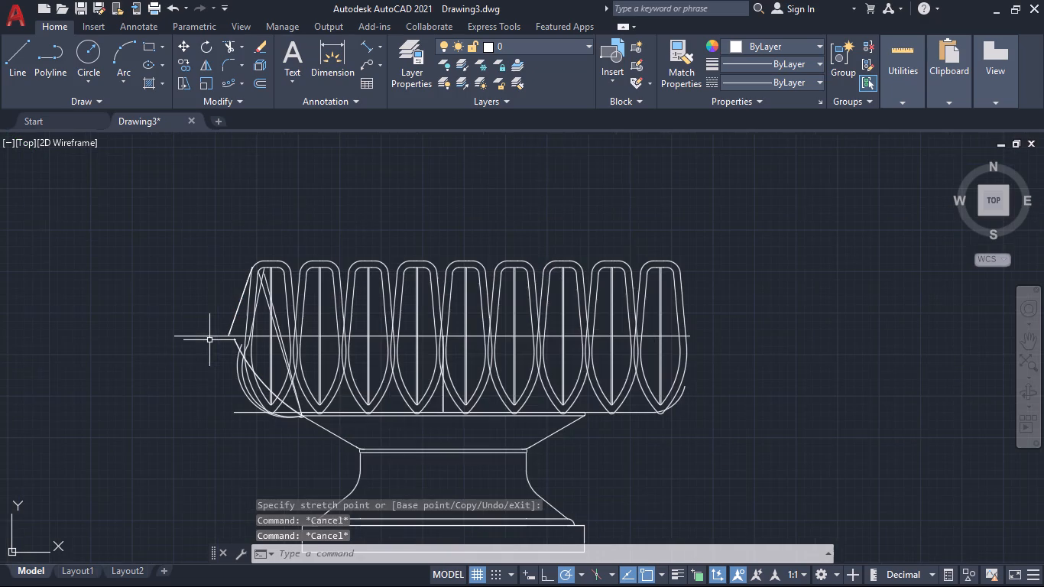
Trim the bulging lower curves and the second petal's lower tip that lie outside the flattened lower curve.
middle_click(203, 367)
scroll(226, 367, "up", 1)
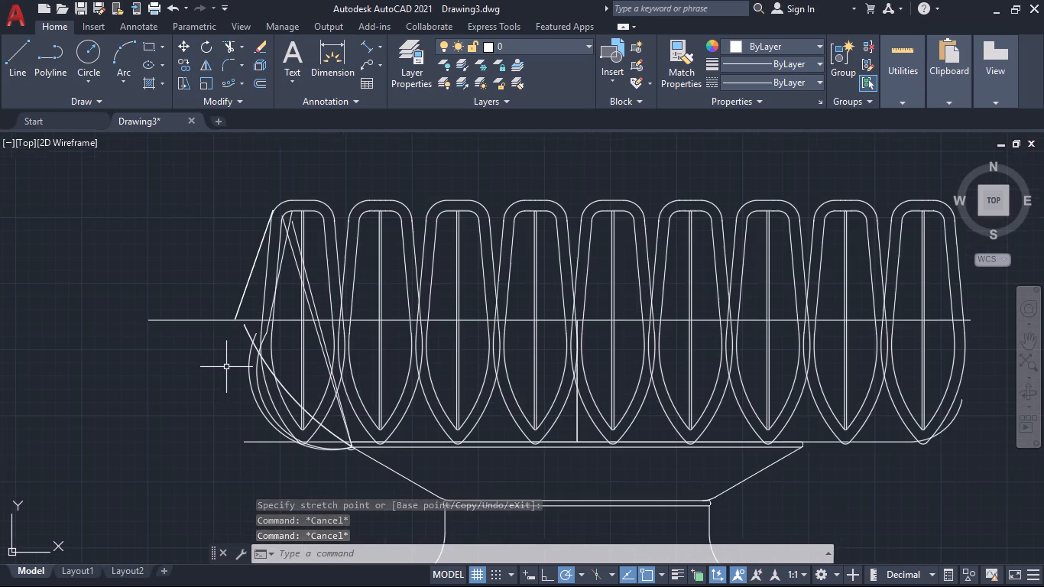
type("tr")
key("Return")
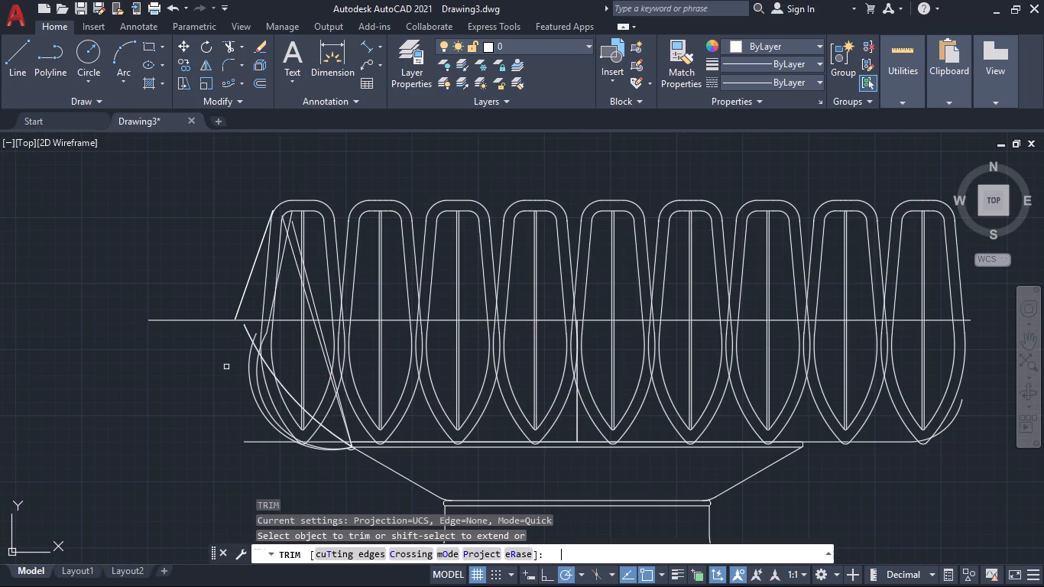
left_click(243, 349)
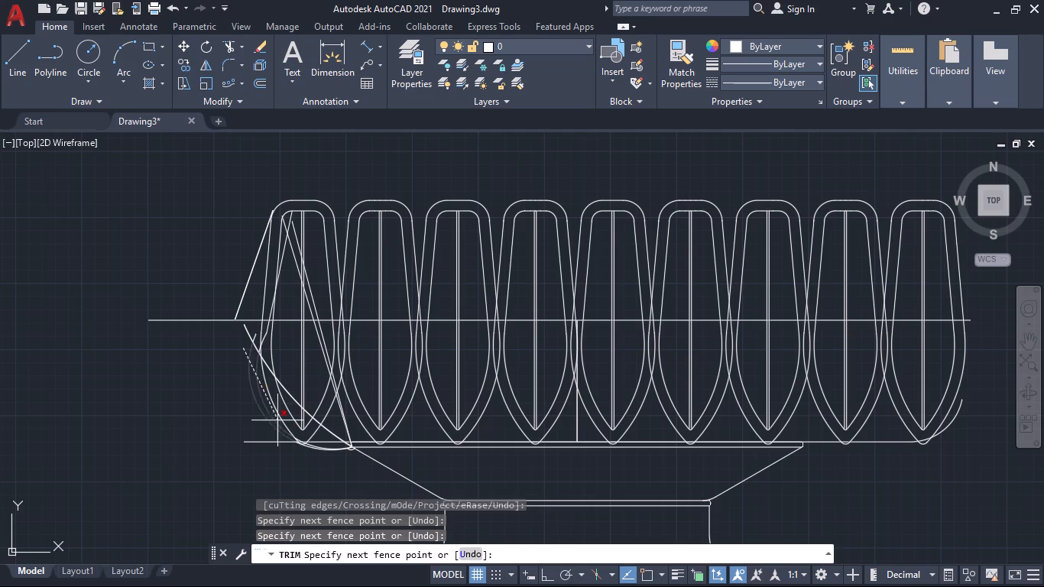
left_click(349, 470)
left_click(303, 453)
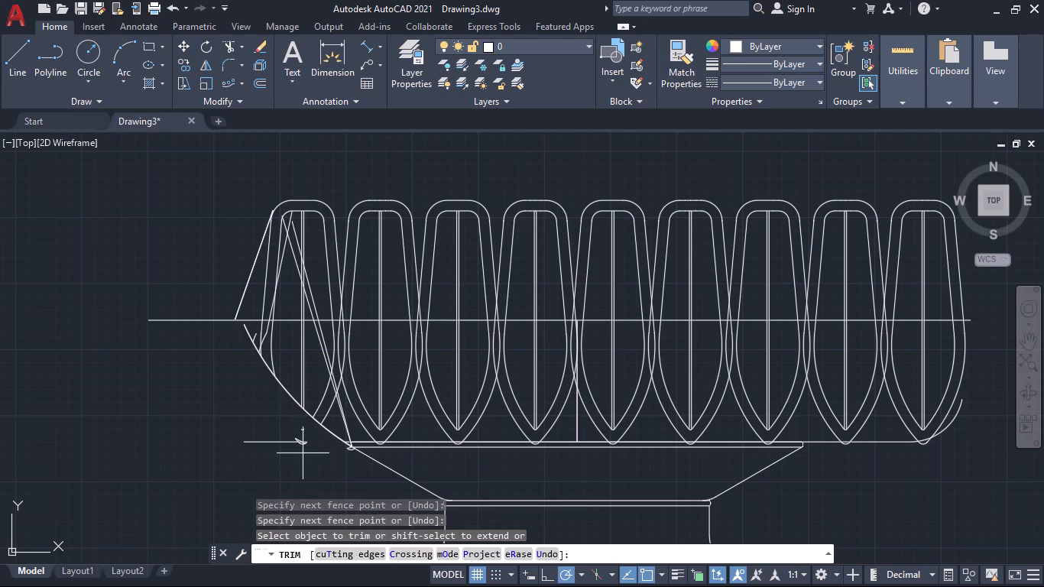
left_click(302, 430)
Trim away the first petal's outermost slanted side line above the horizontal guide line.
scroll(224, 336, "up", 1)
scroll(224, 336, "down", 1)
left_click(239, 300)
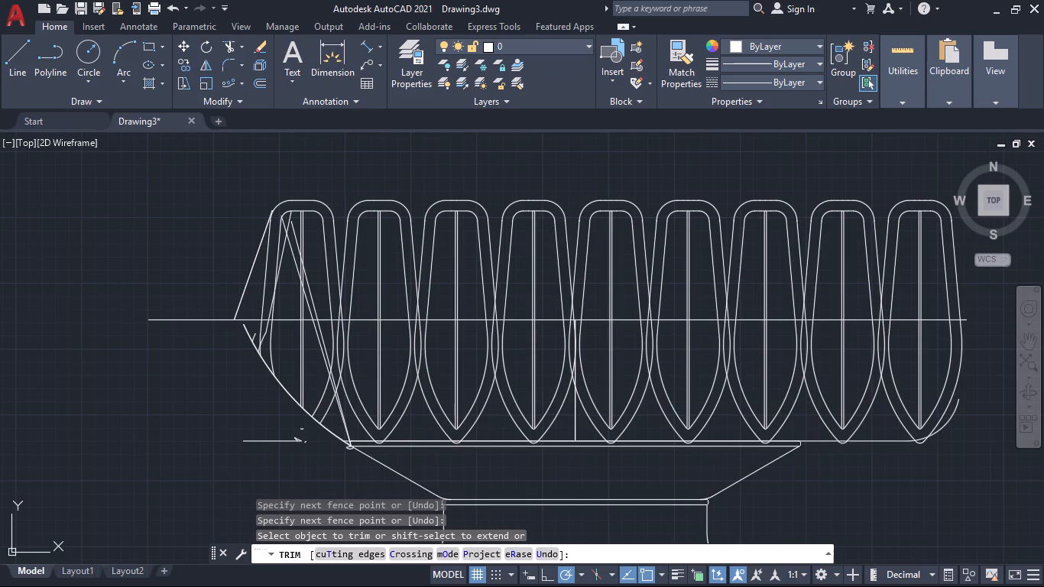
left_click(243, 297)
left_click(255, 296)
left_click(232, 274)
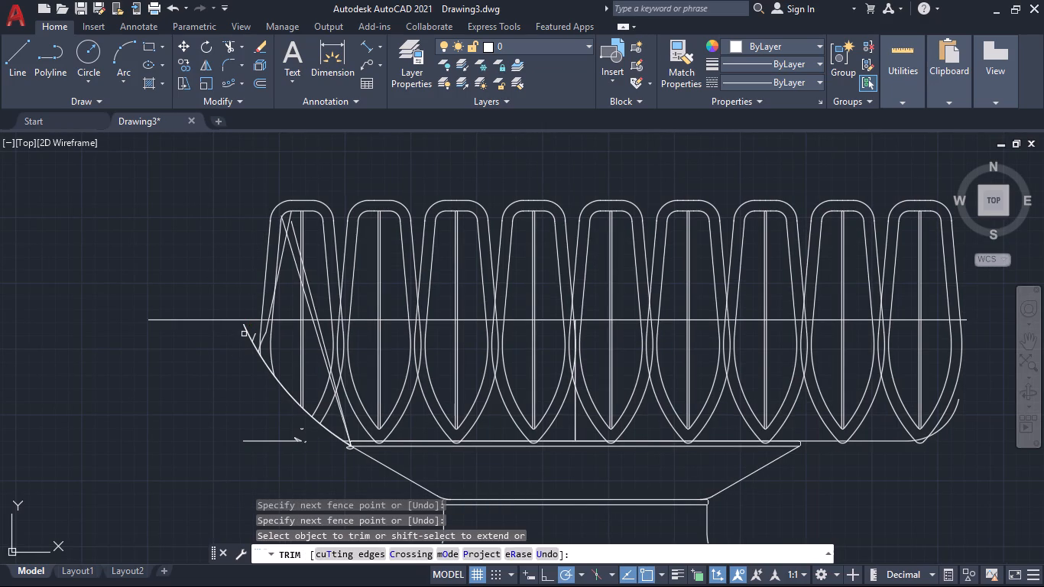
Extend the flattened lower curve's upper end past the horizontal guide line into a large arc reaching around the petals.
left_click(246, 329, "shift")
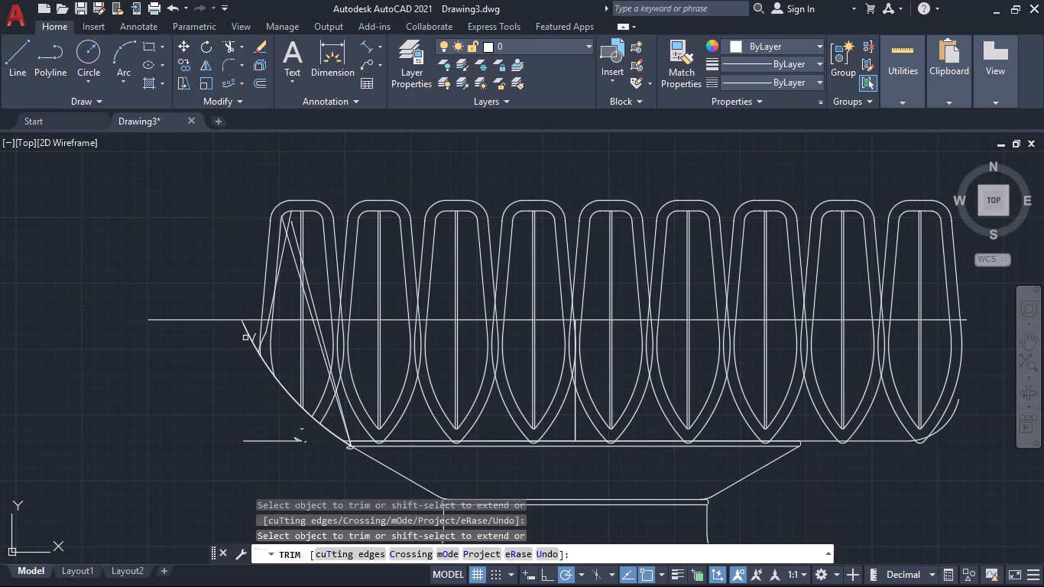
left_click(248, 332, "shift")
scroll(239, 289, "down", 2)
scroll(239, 264, "up", 1)
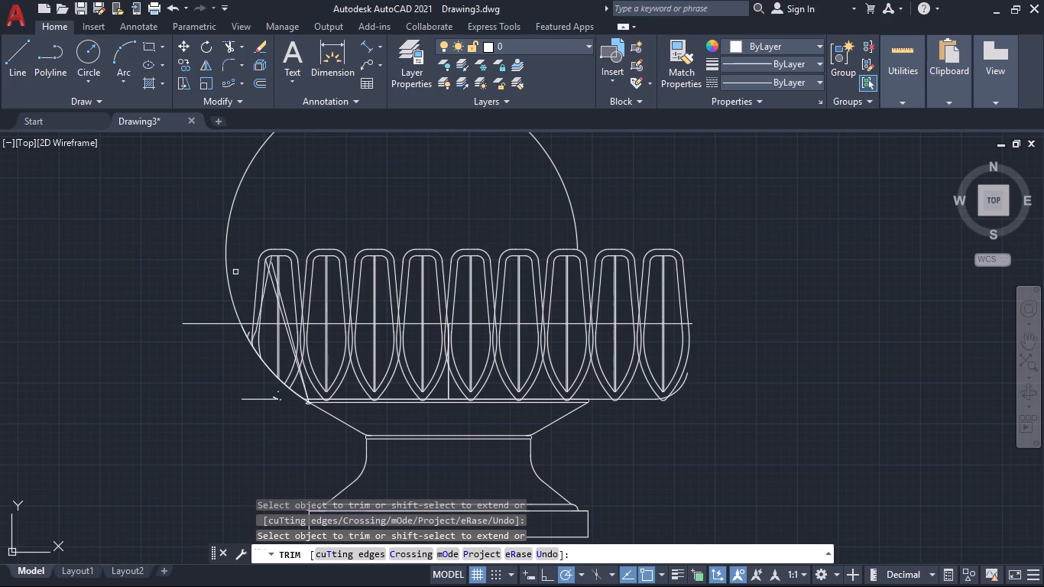
key("Escape")
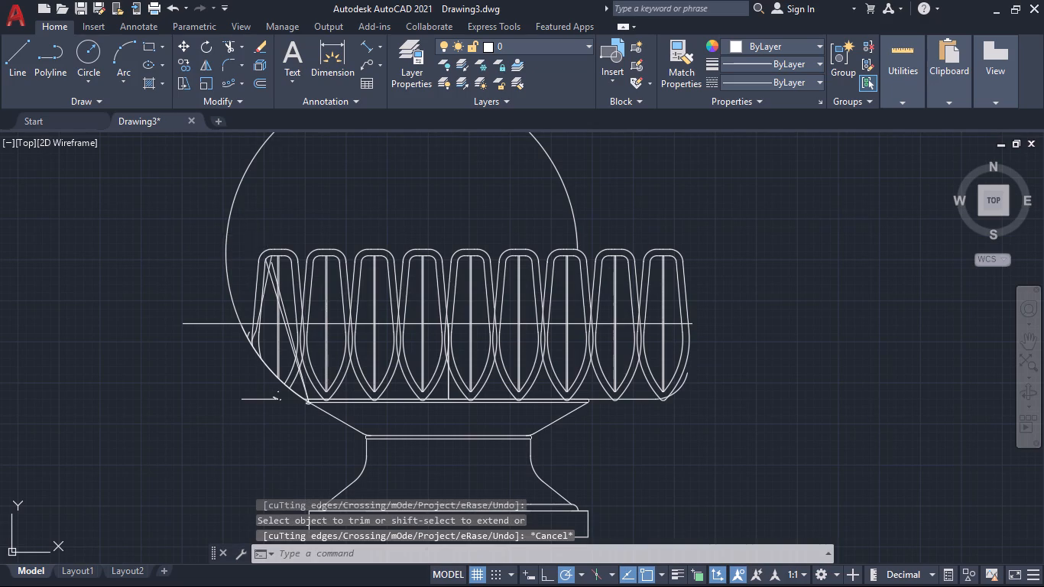
Copy the second petal's outer and inner rounded top from its outer corner end onto the large arc.
left_click(248, 235)
left_click(303, 266)
scroll(257, 277, "up", 2)
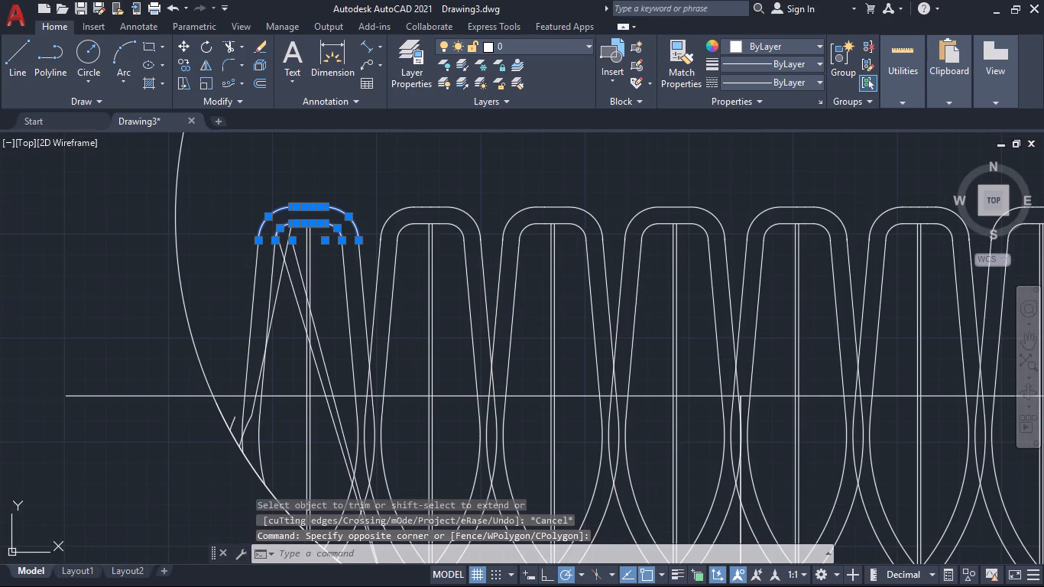
type("co")
key("Return")
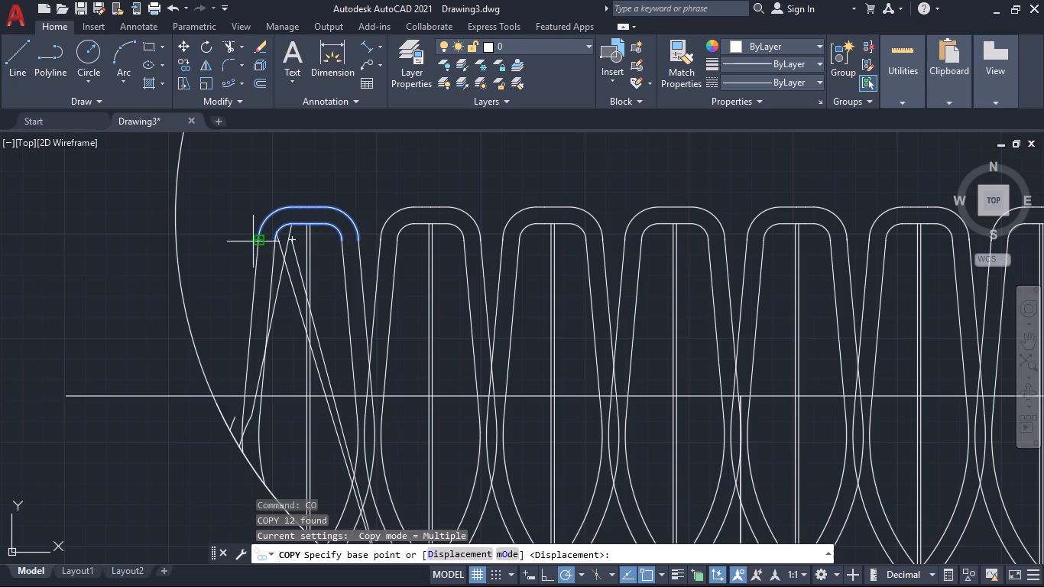
left_click(256, 242)
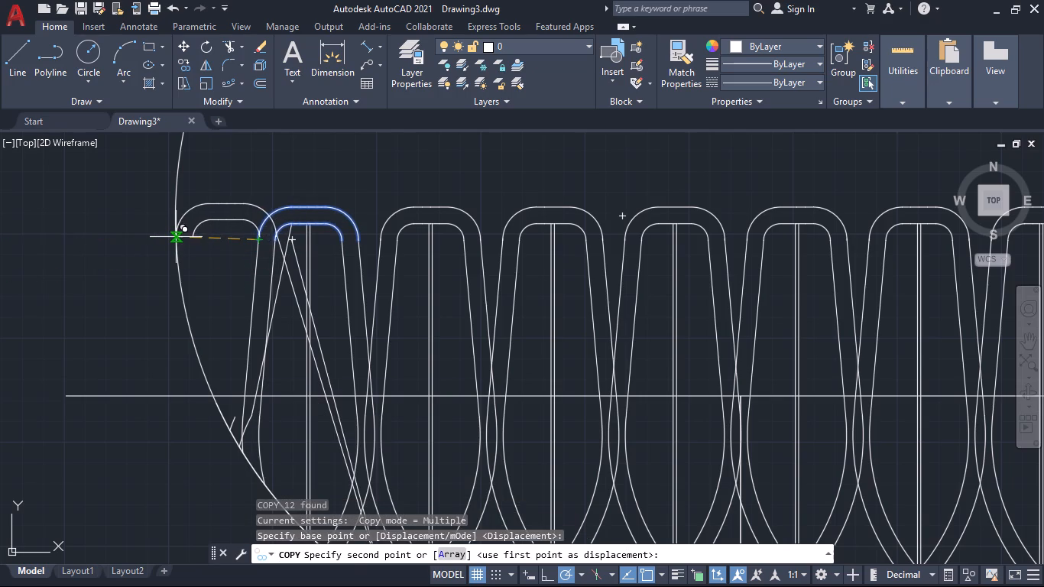
left_click(176, 237)
key("Escape")
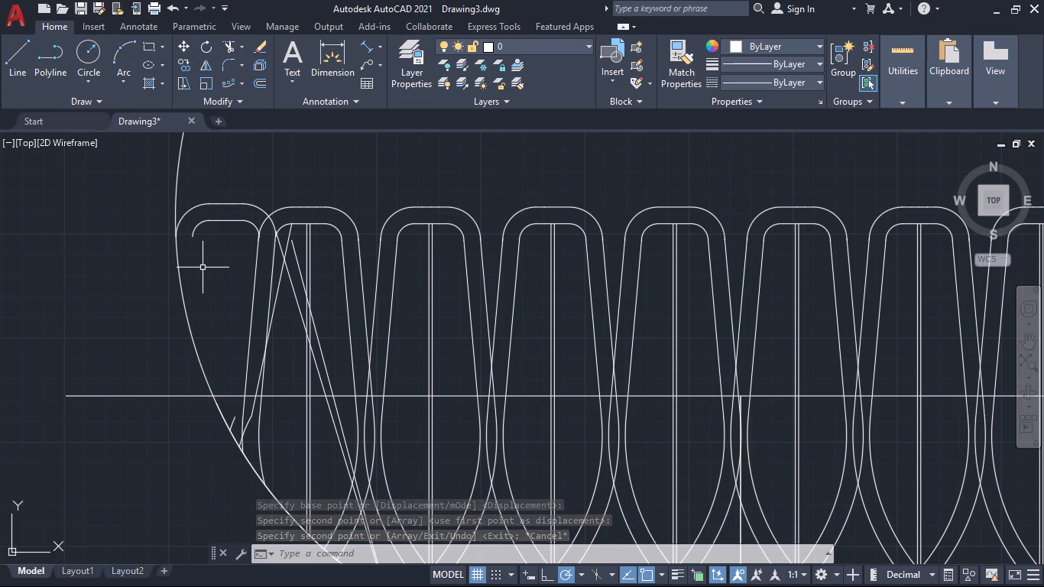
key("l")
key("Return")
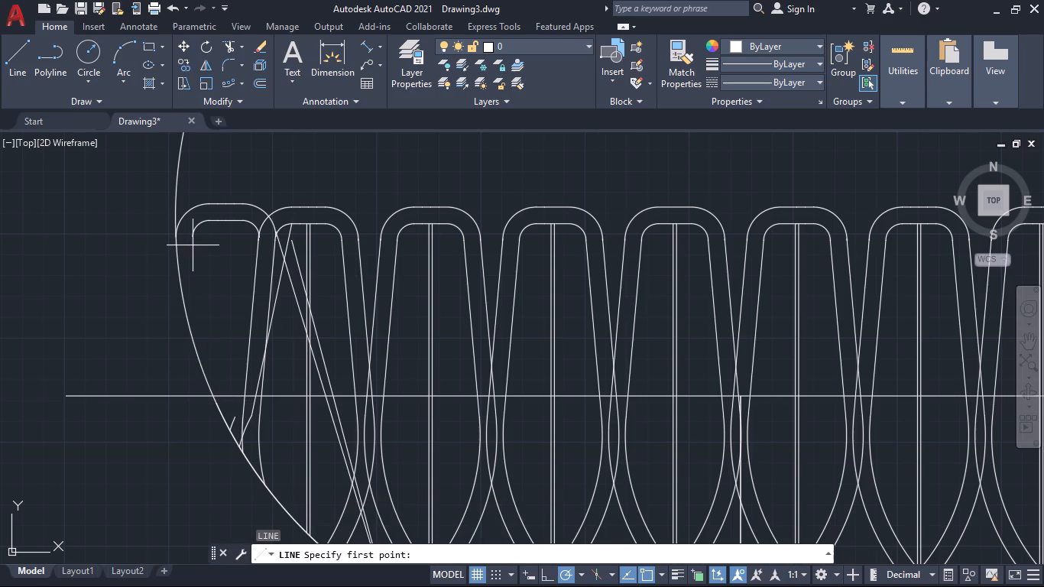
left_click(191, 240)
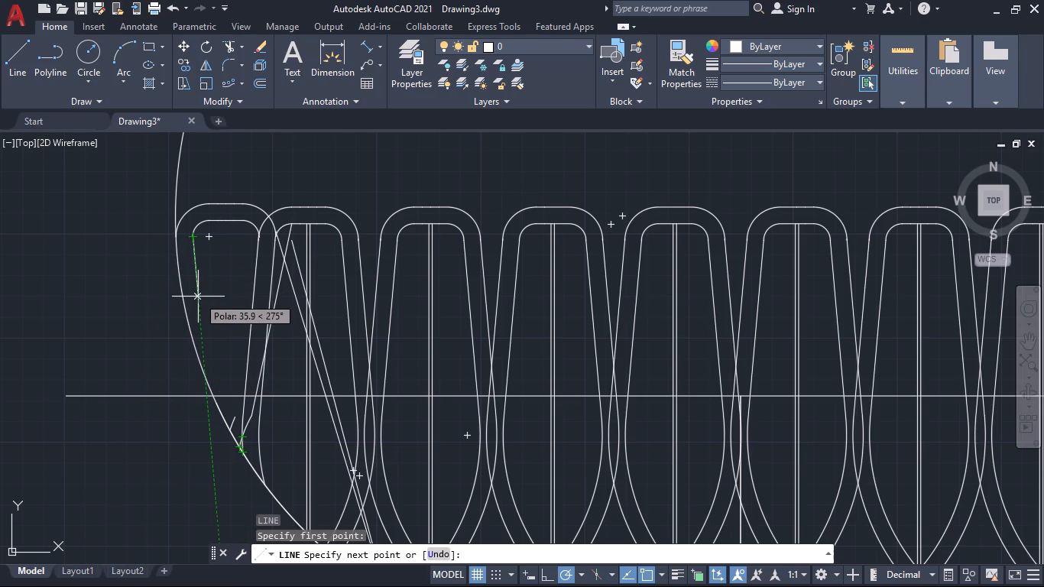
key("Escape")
Stretch the lower end of the copied inner corner arc outward toward the large arc.
left_click(193, 237)
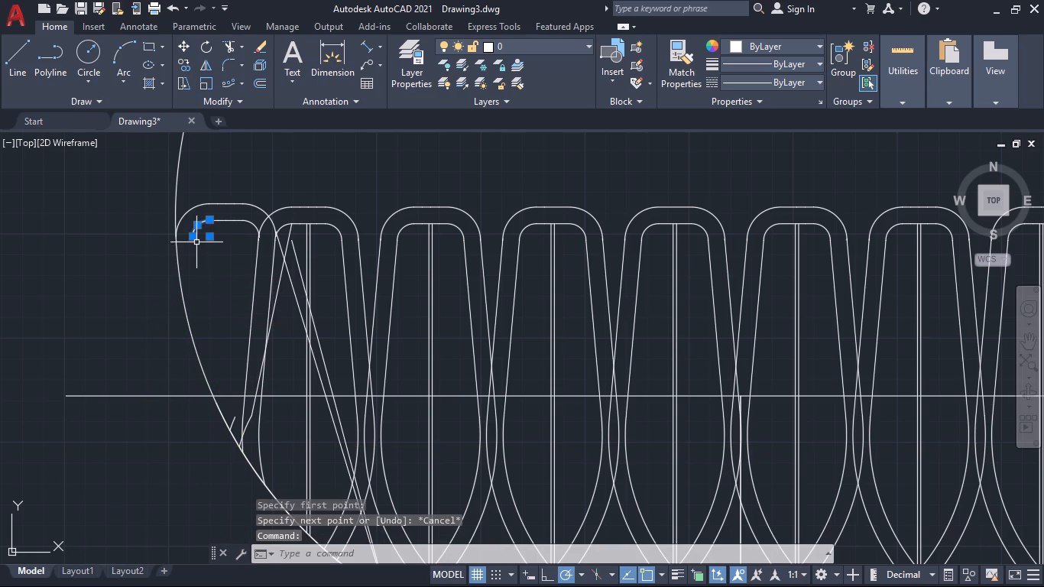
left_click(194, 240)
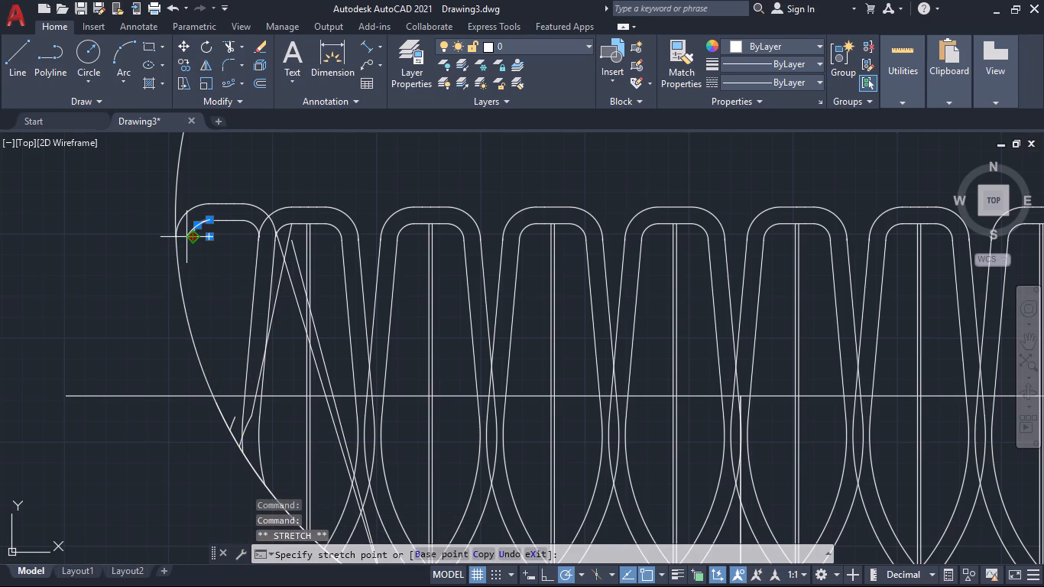
left_click(185, 236)
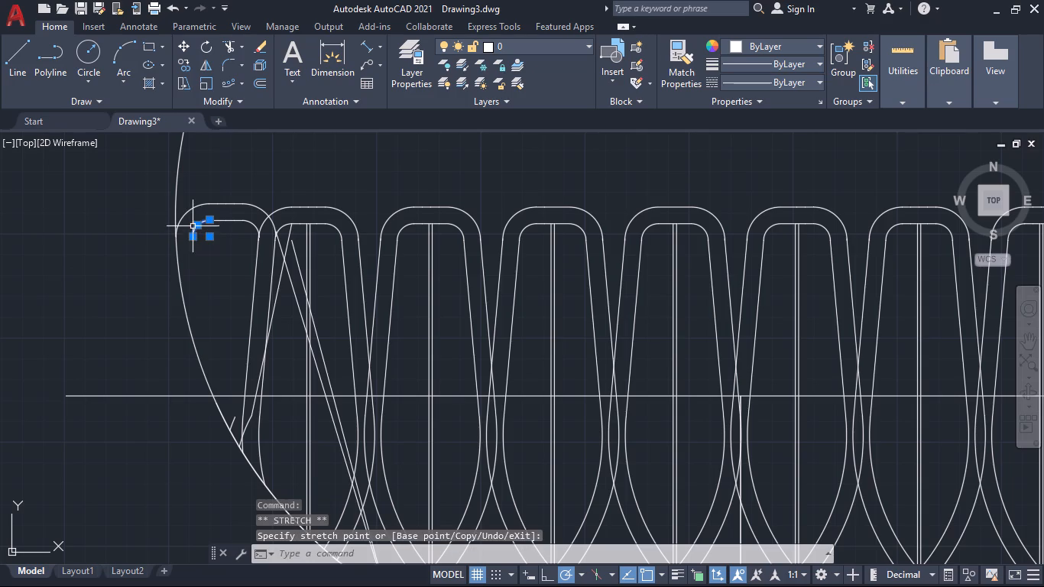
scroll(186, 238, "up", 3)
left_click(209, 232)
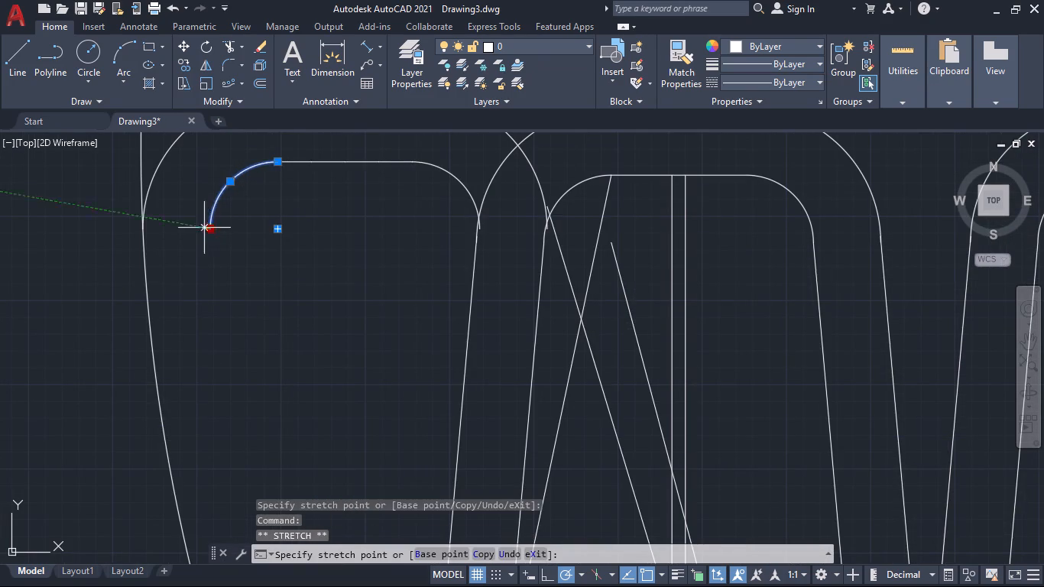
left_click(184, 230)
scroll(271, 265, "down", 1)
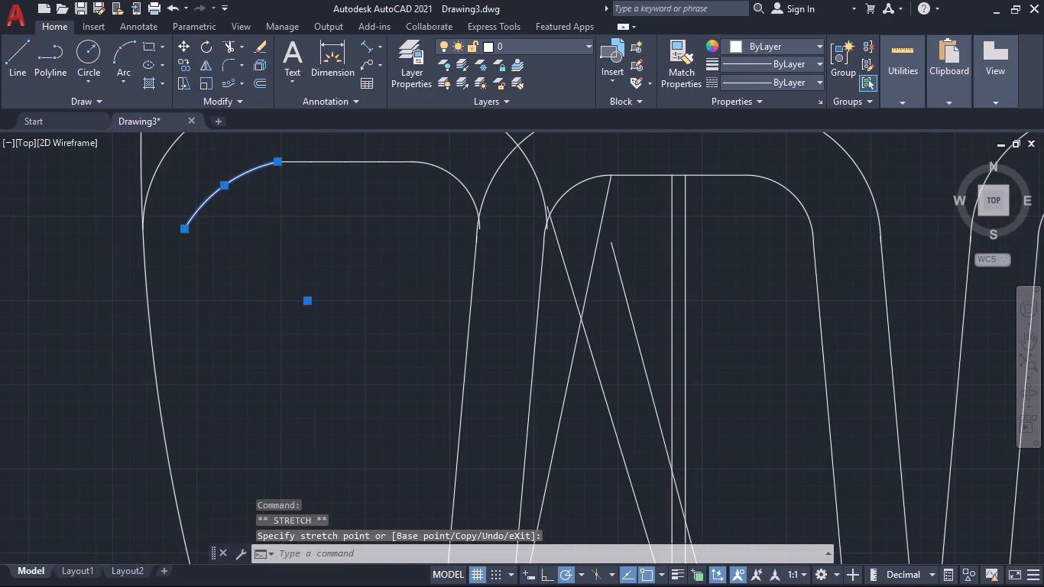
scroll(271, 266, "down", 2)
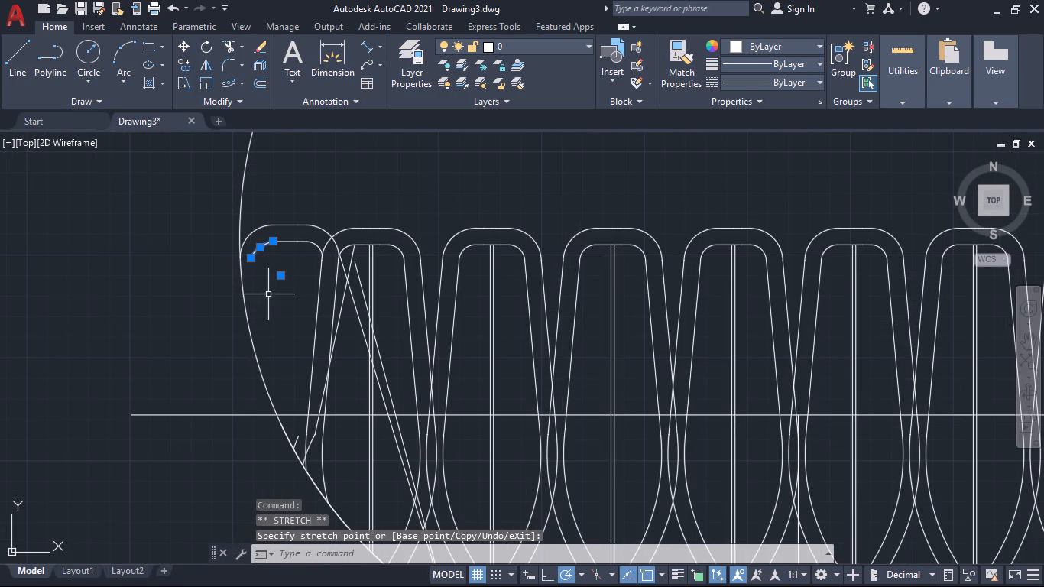
key("Escape")
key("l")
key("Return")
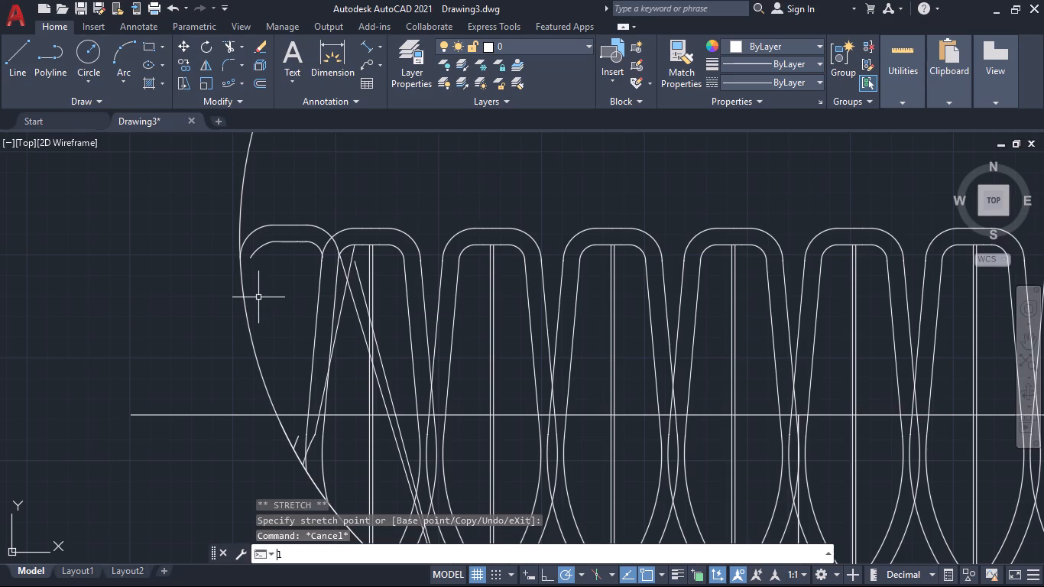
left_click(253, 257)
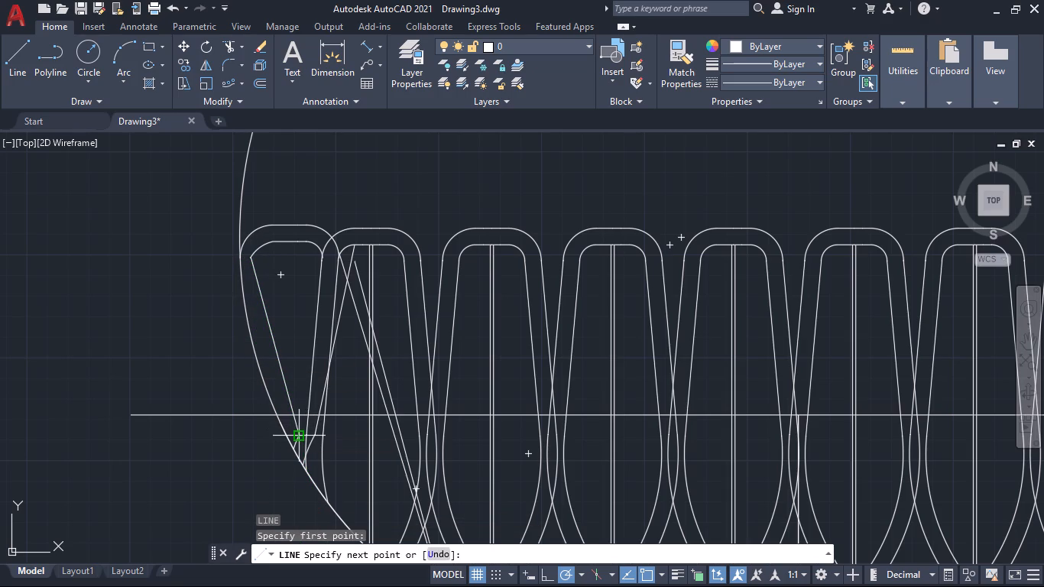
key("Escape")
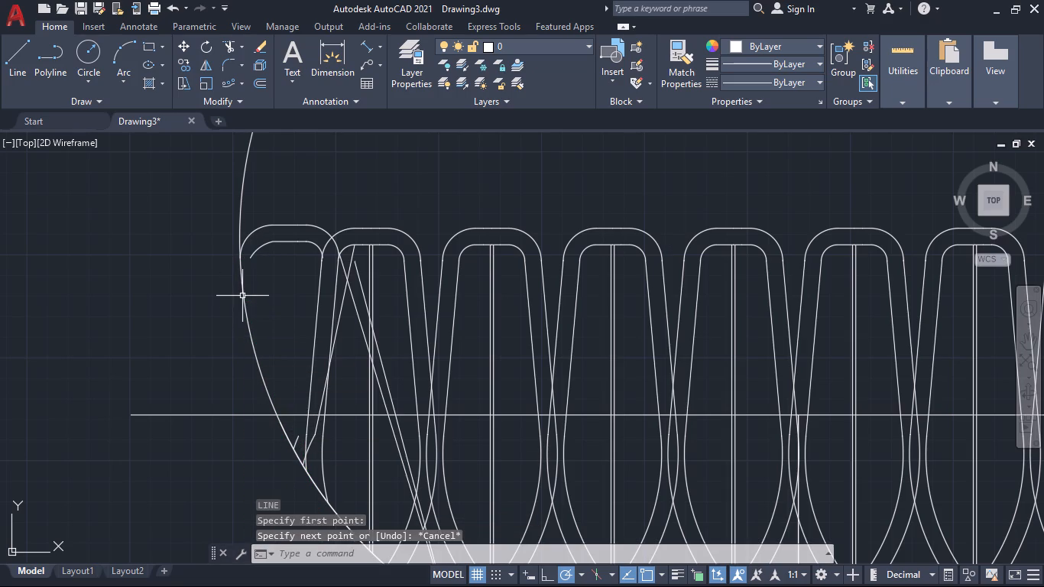
Offset the large arc inward by 5 to form the first petal's inner edge.
key("o")
key("Return")
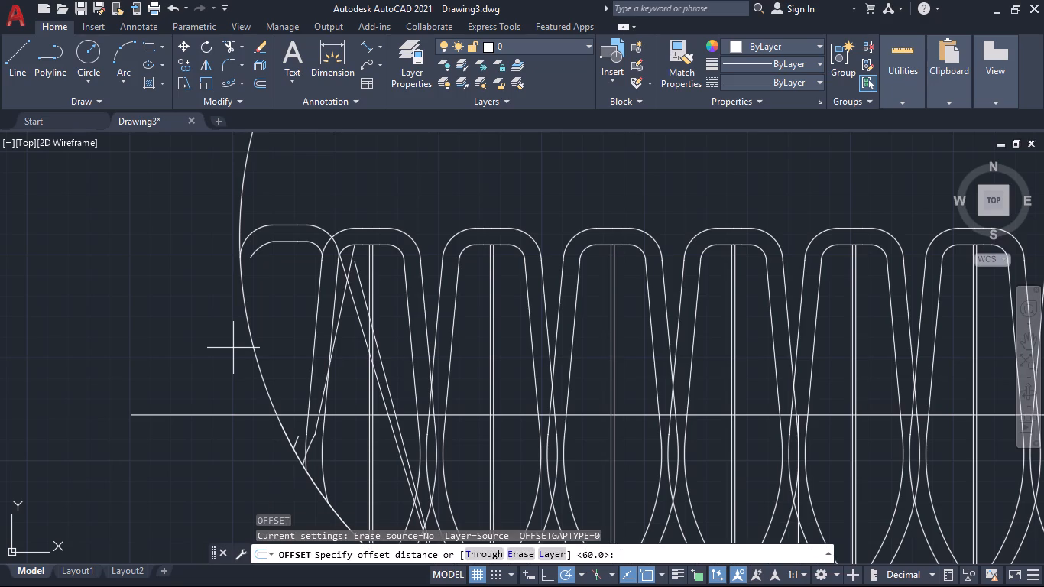
key("5")
key("Return")
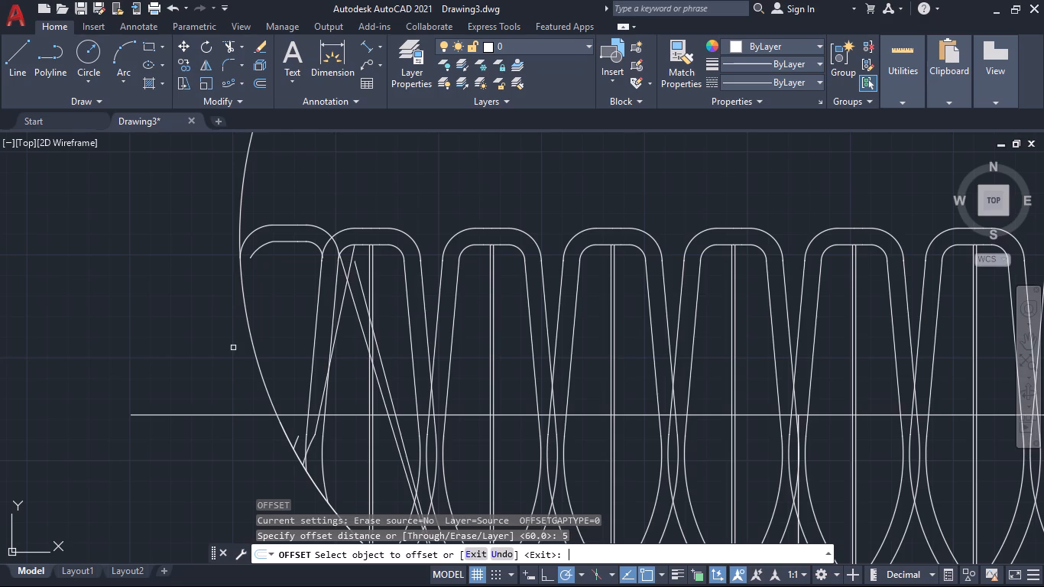
left_click(244, 308)
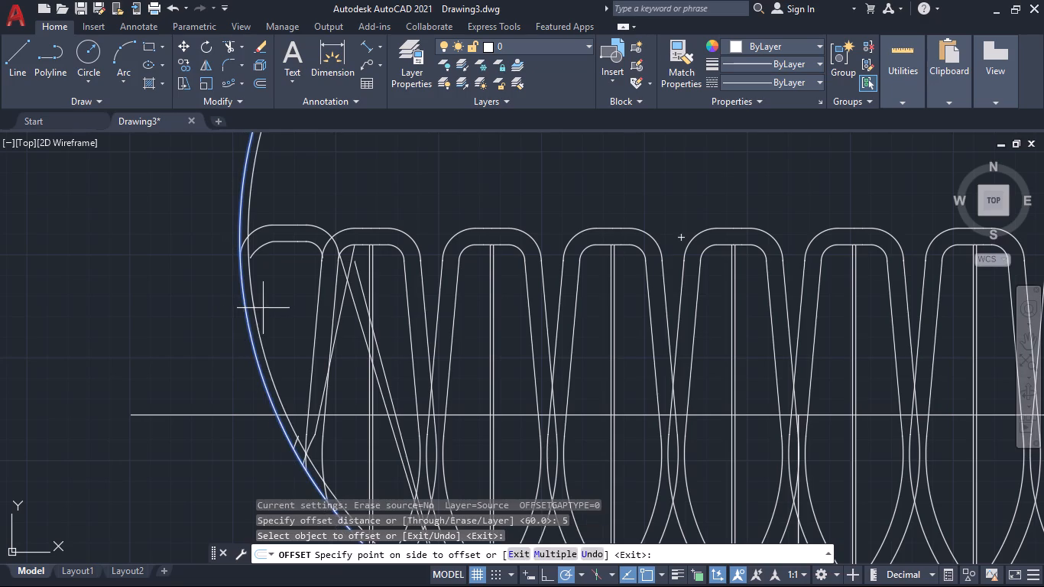
left_click(266, 308)
scroll(277, 308, "down", 2)
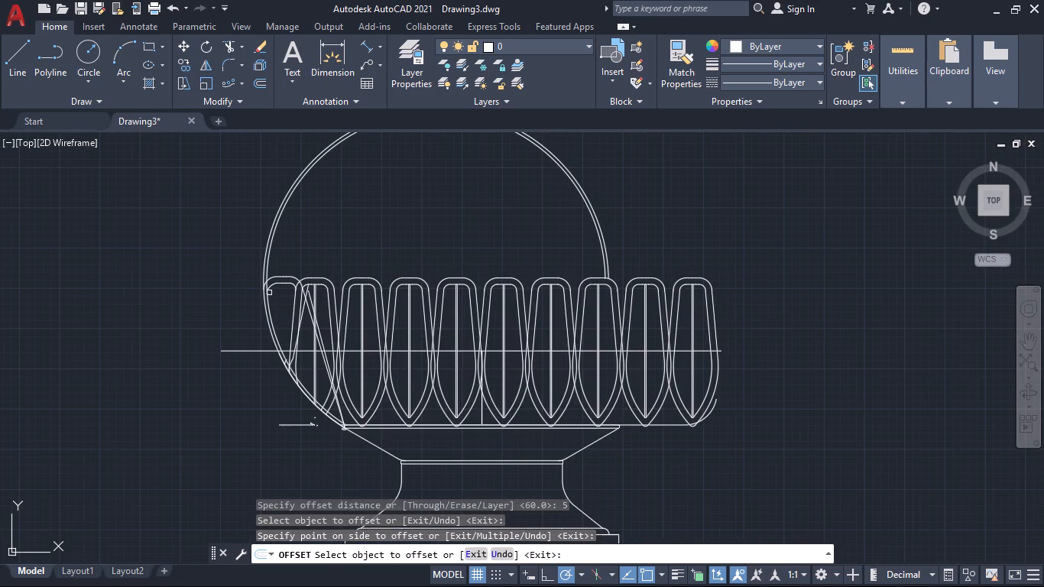
scroll(272, 298, "up", 1)
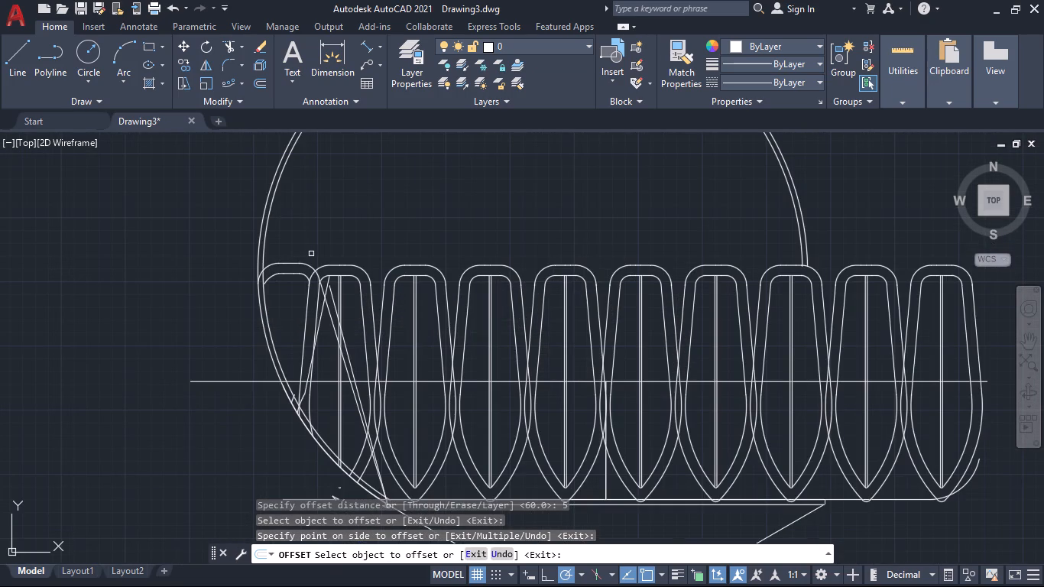
type("tr")
key("Escape")
key("Escape")
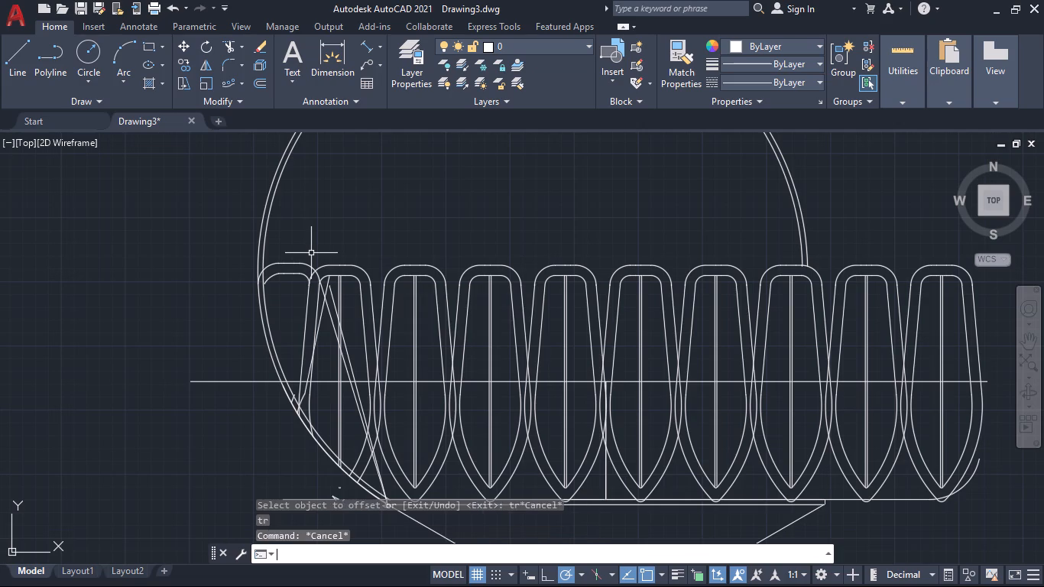
Trim away the large arc and its inner offset above the first petal's rounded top using a fence.
type("tr")
key("Return")
left_click(284, 223)
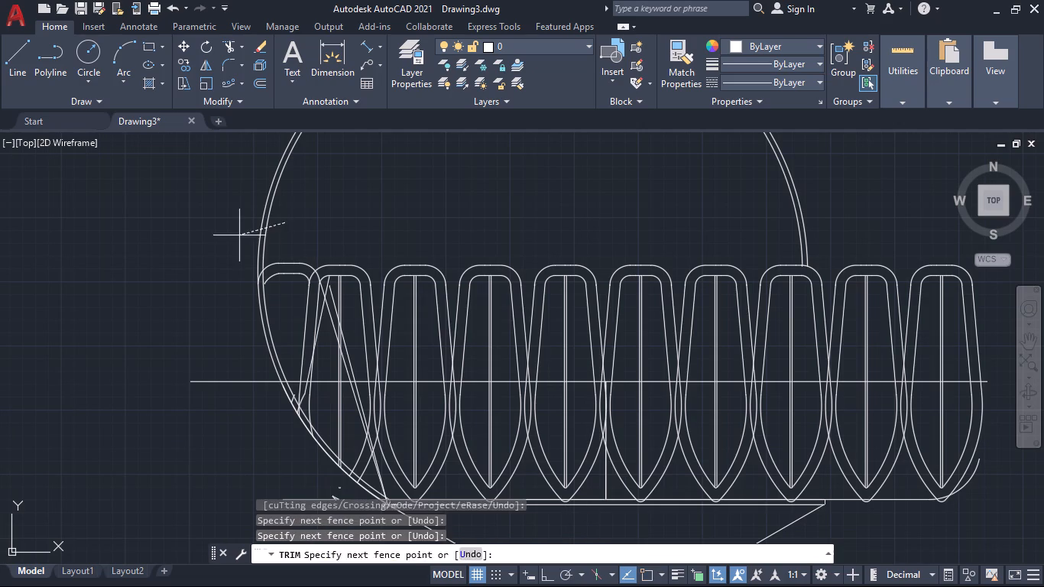
left_click(238, 235)
Extend the lower end of the first petal's inner corner arc to meet the offset inner edge.
scroll(325, 230, "down", 1)
scroll(282, 243, "up", 1)
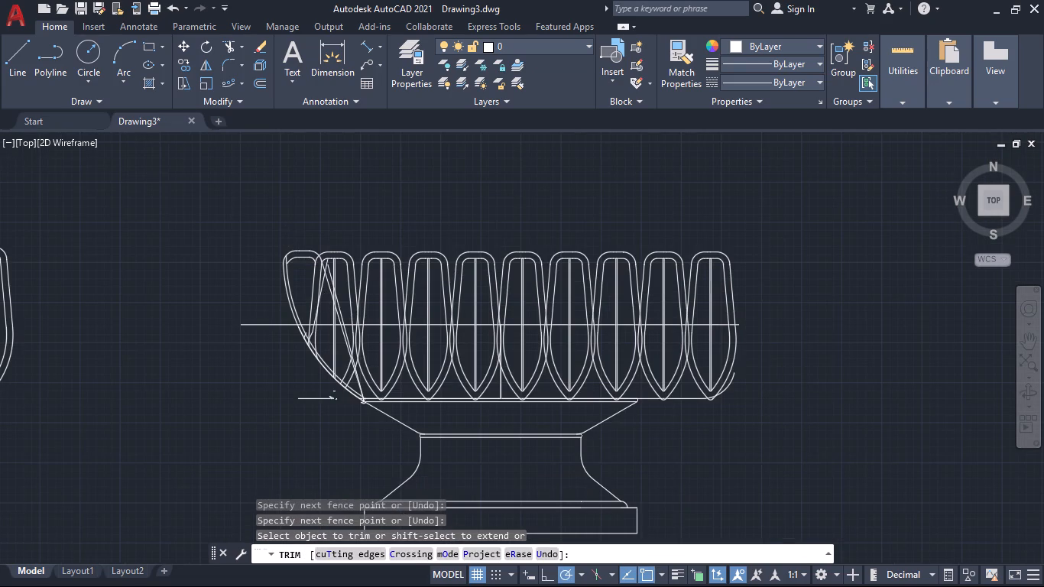
scroll(280, 254, "up", 2)
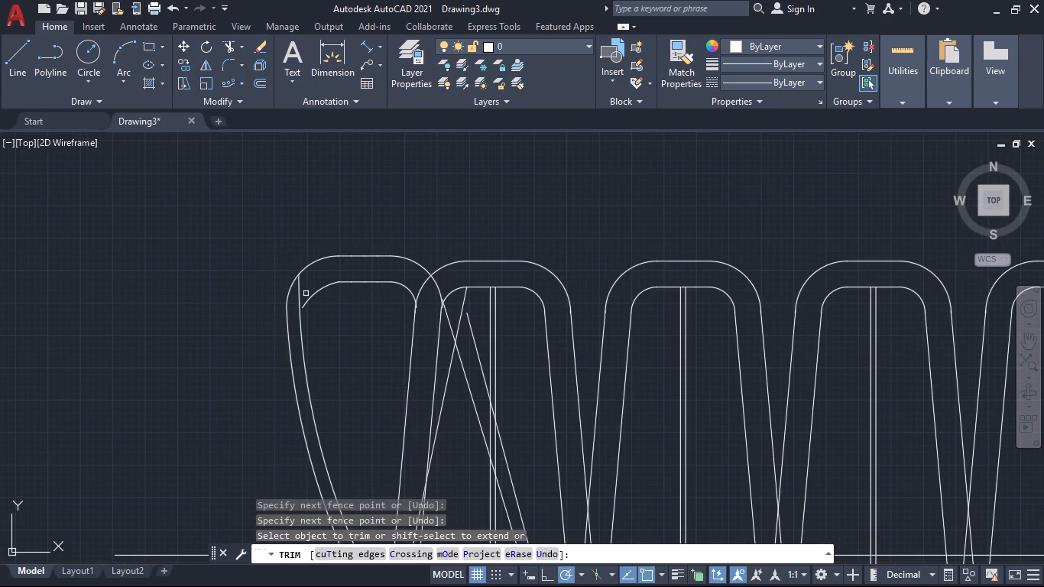
left_click(310, 299, "shift")
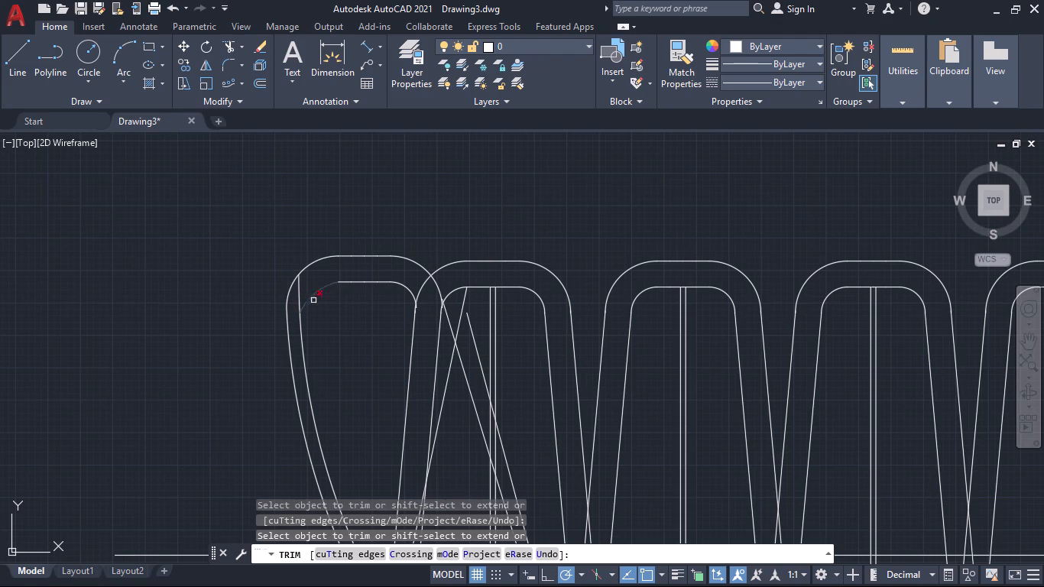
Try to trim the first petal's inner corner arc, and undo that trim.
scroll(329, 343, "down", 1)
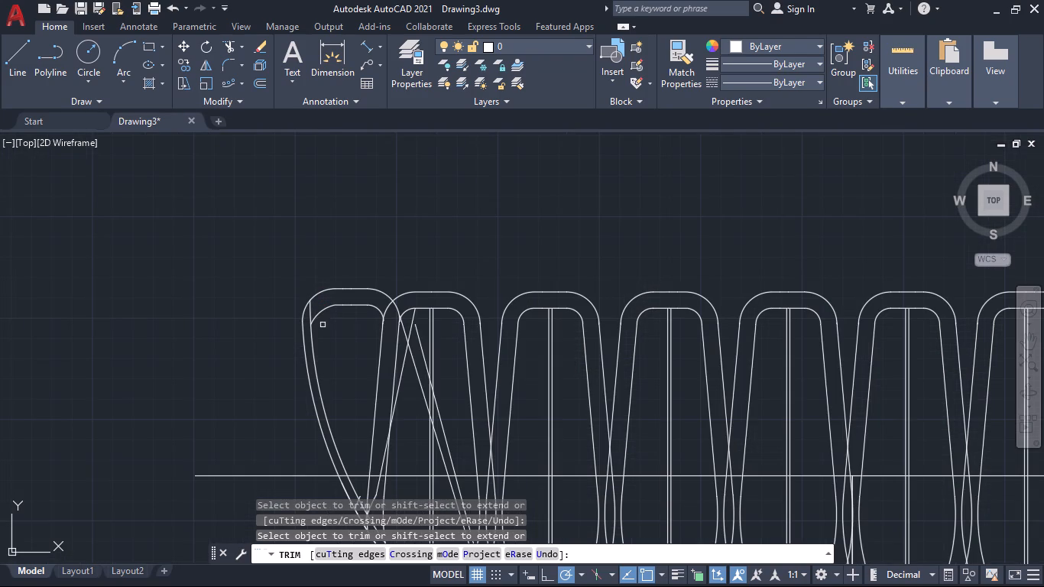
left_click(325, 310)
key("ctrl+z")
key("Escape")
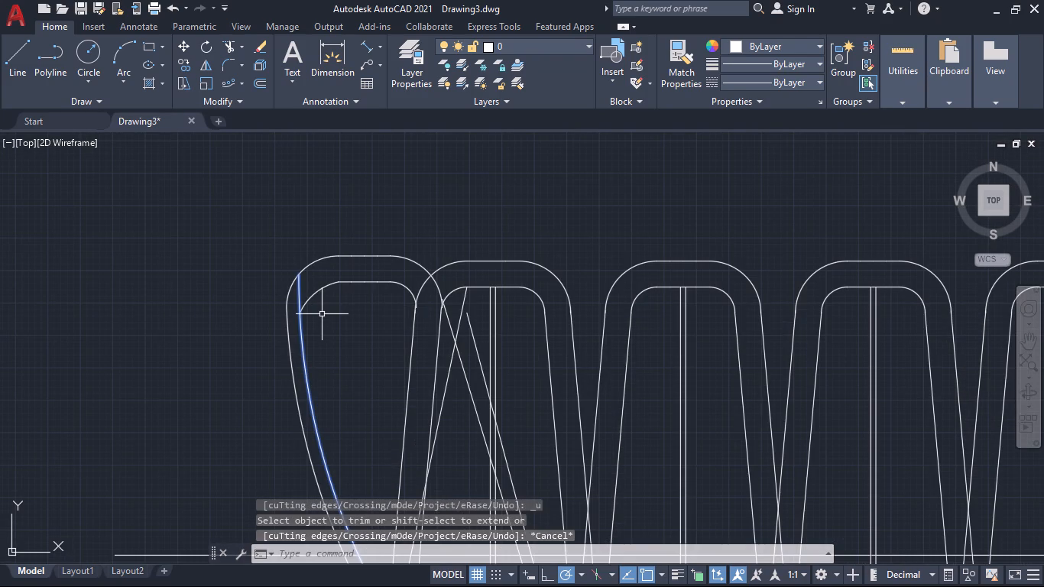
Stretch the midpoint of the first petal's inner corner arc outward to give the corner a rounder bulge.
left_click(319, 293)
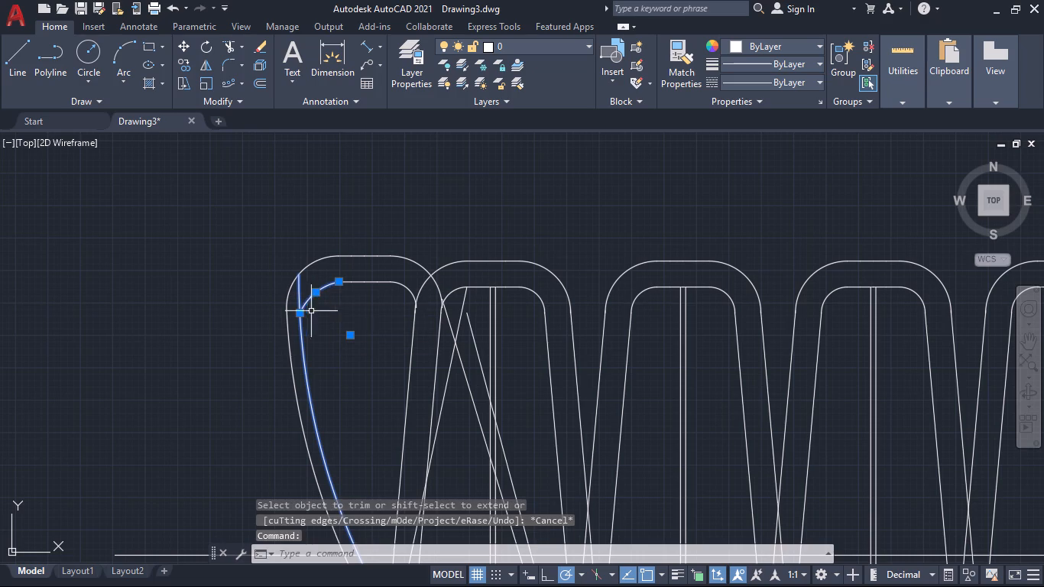
left_click(316, 295)
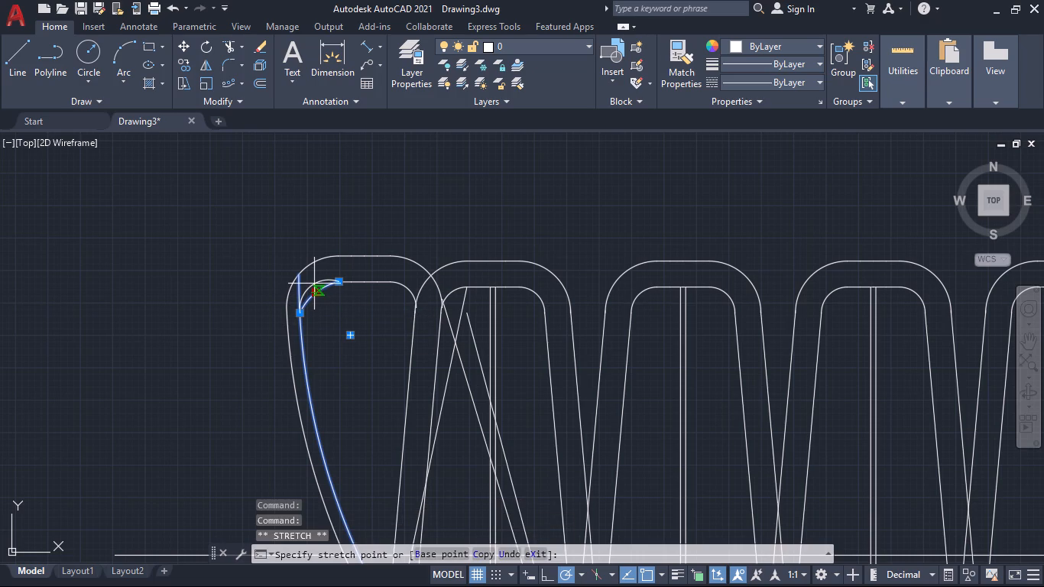
left_click(314, 281)
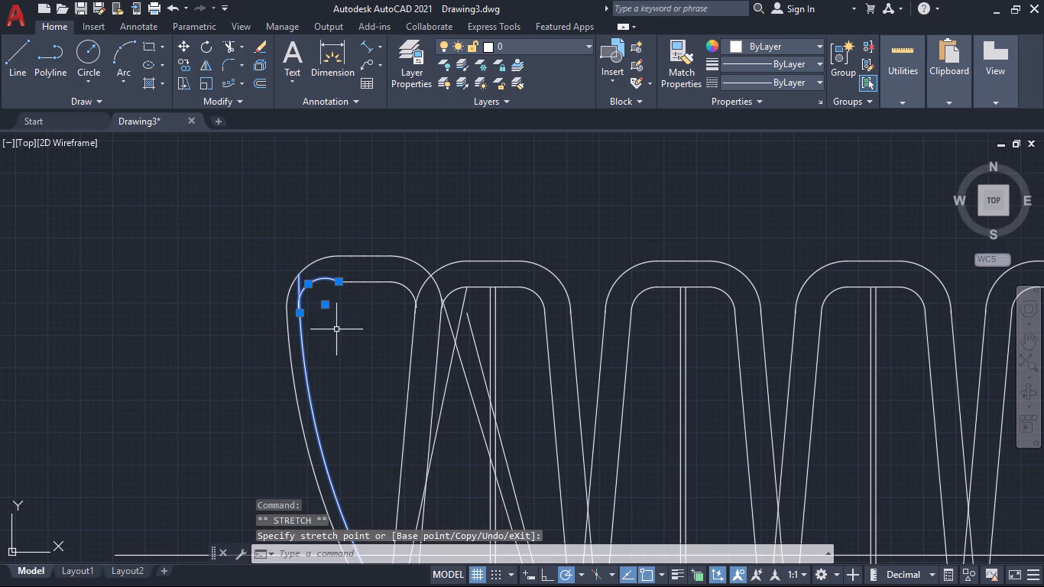
Raise the two short inner top segments beside the first petal's outer corner arc to a common height nearer the outer outline.
left_click(355, 284)
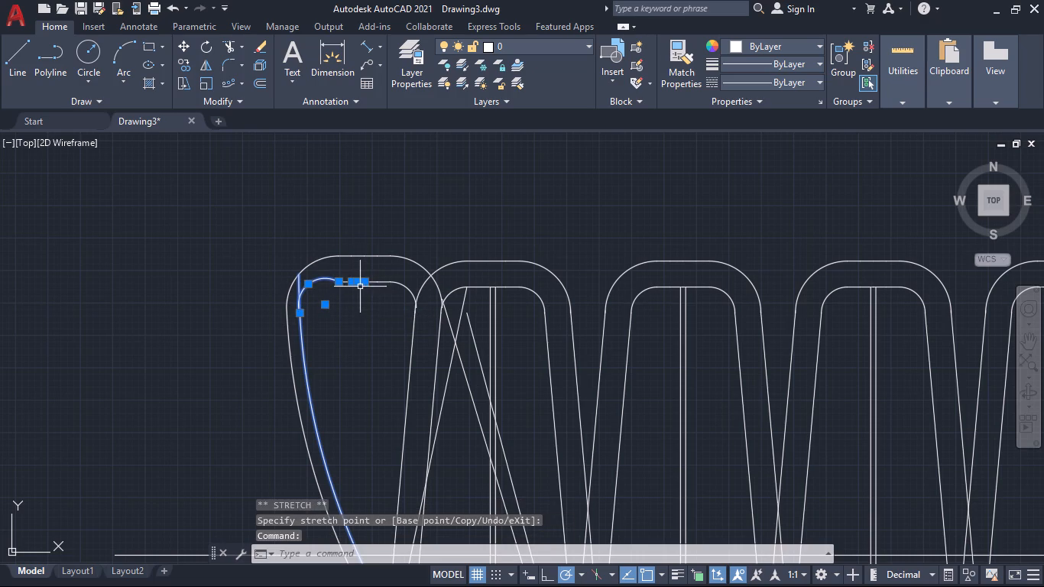
scroll(355, 280, "up", 4)
left_click(359, 291)
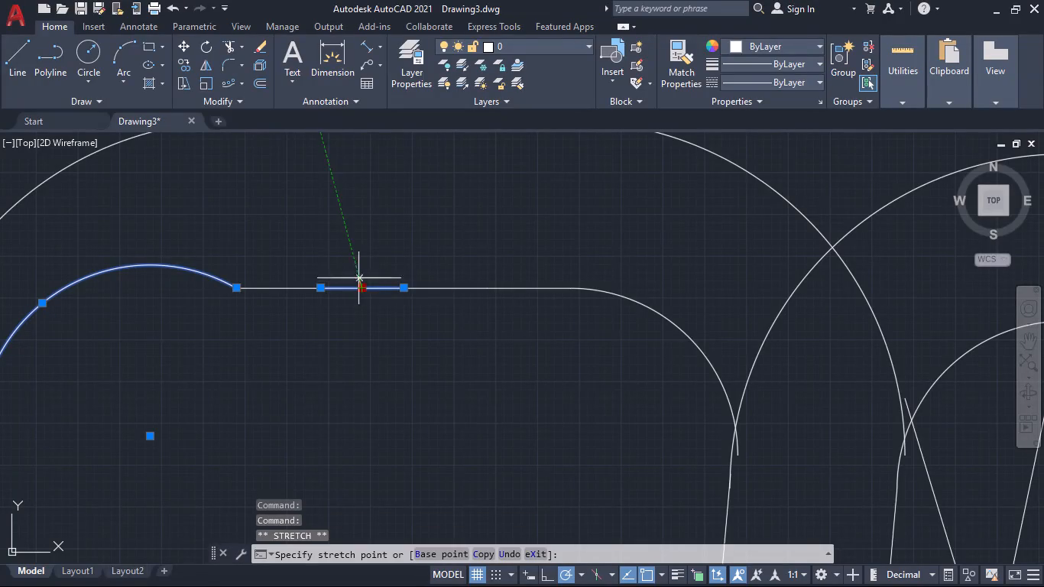
left_click(362, 242)
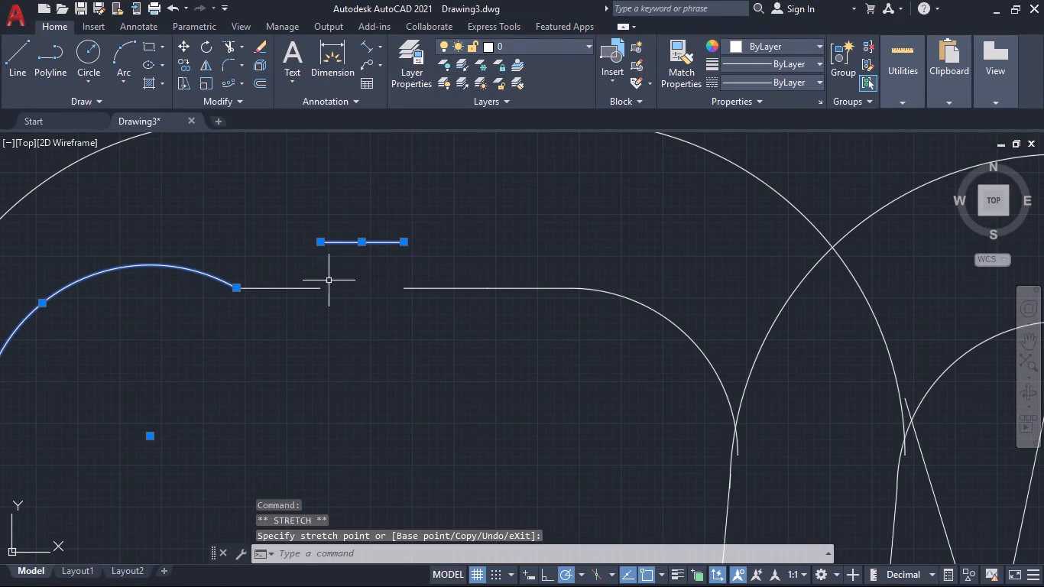
left_click(288, 286)
left_click(283, 288)
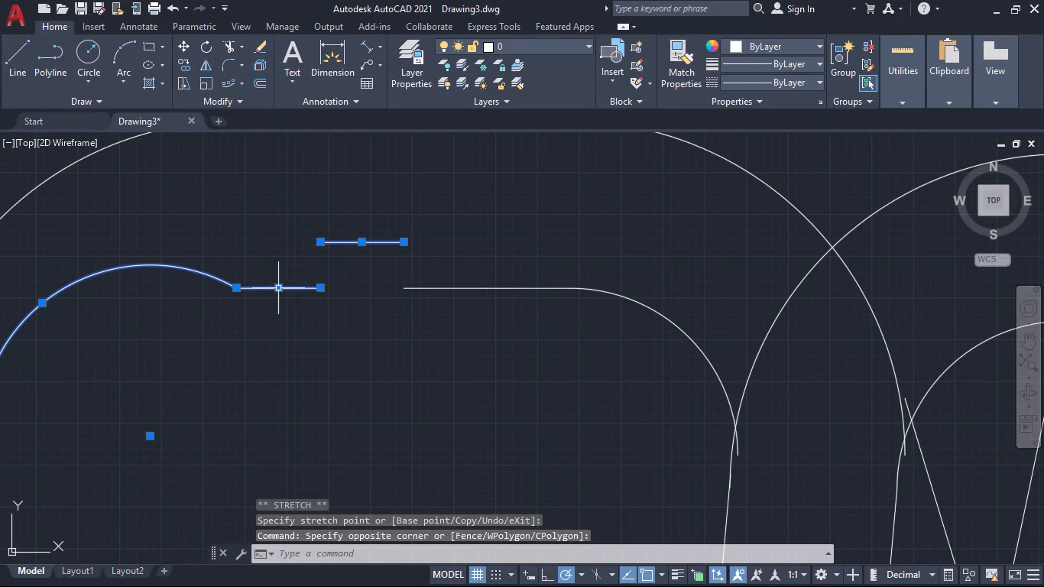
left_click(282, 290)
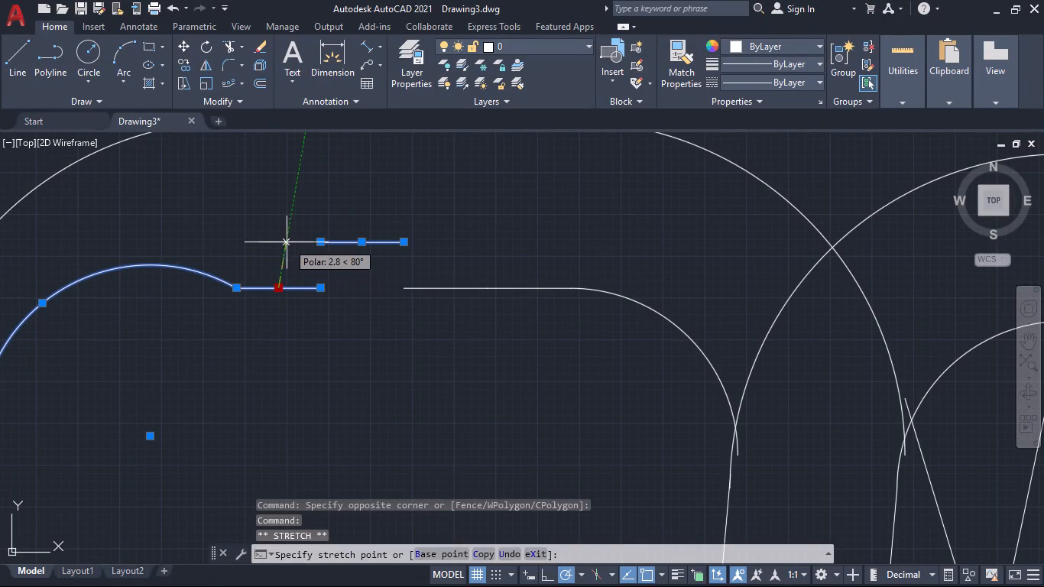
left_click(278, 241)
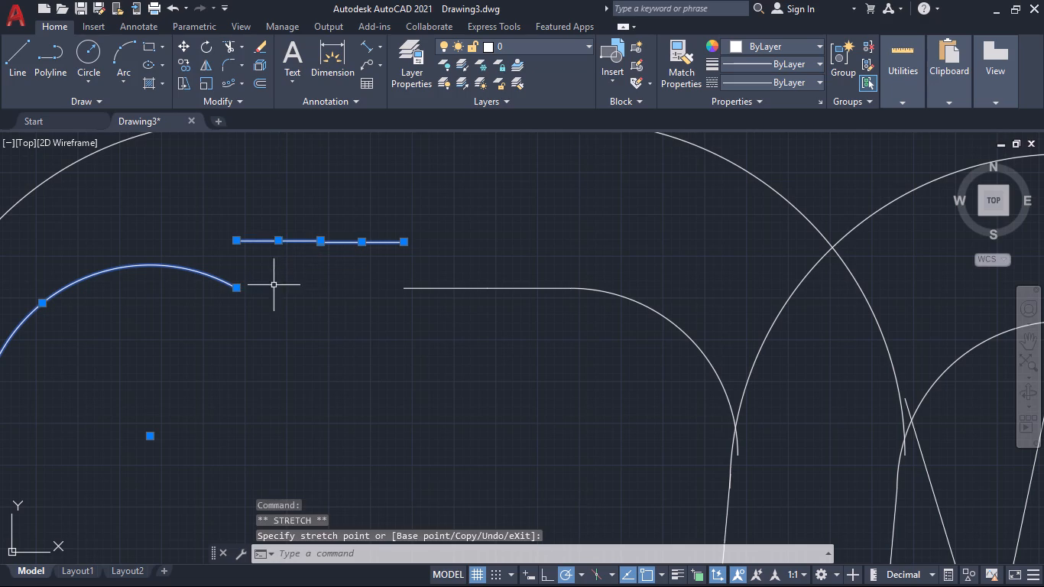
Stretch the inner corner arc's upper end up to the raised segments and pull its midpoint slightly inward to smooth the curve.
left_click(235, 288)
left_click(235, 242)
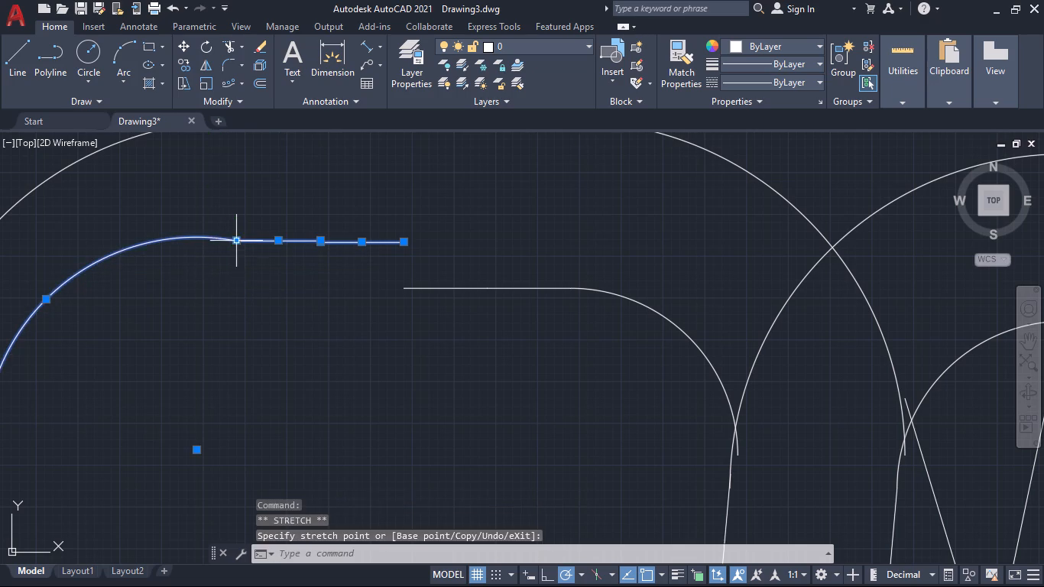
scroll(242, 305, "down", 3)
scroll(243, 285, "up", 4)
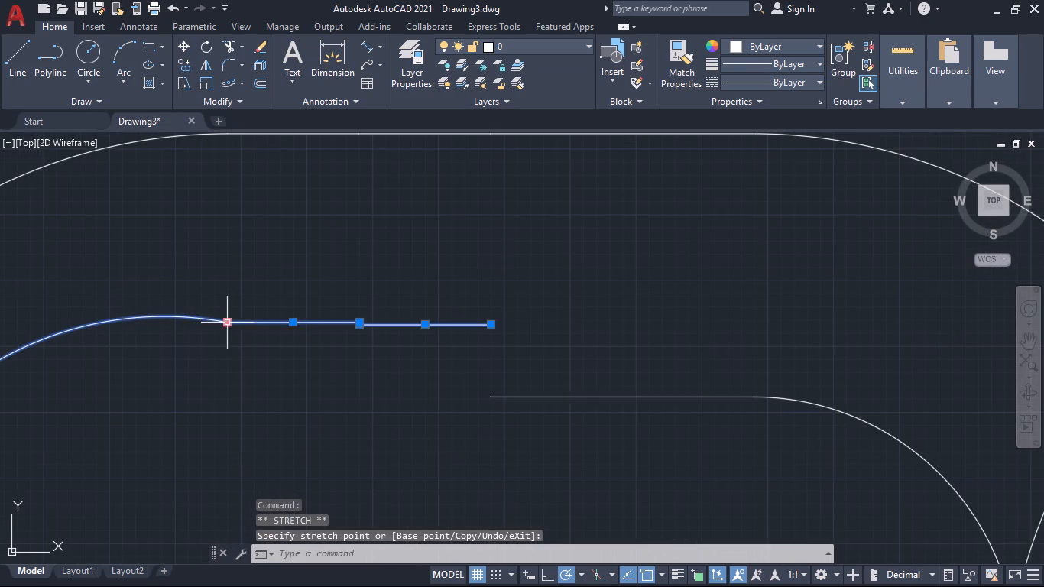
scroll(111, 332, "down", 2)
middle_click_drag(117, 362, 186, 341)
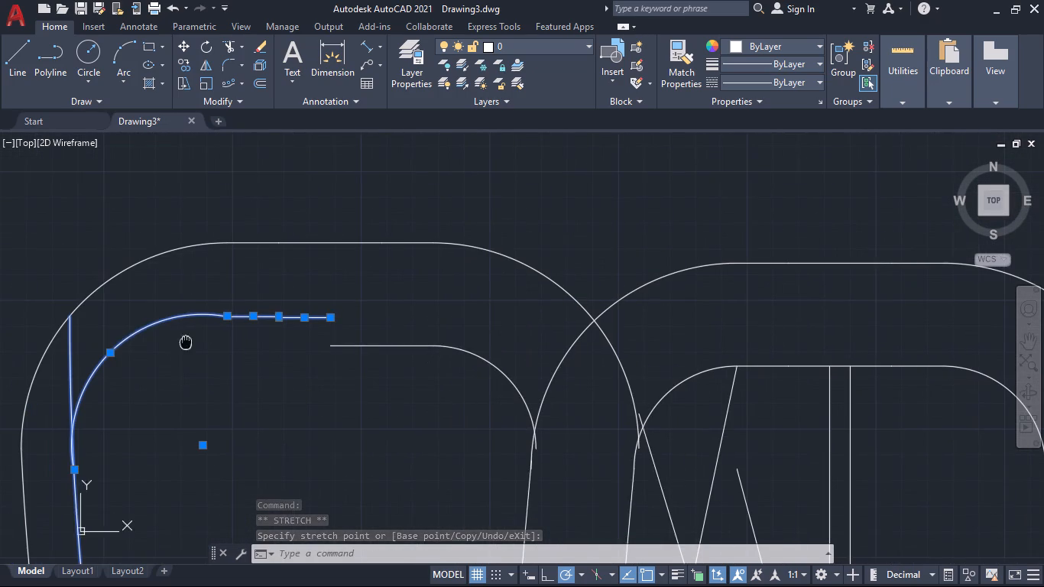
left_click(105, 352)
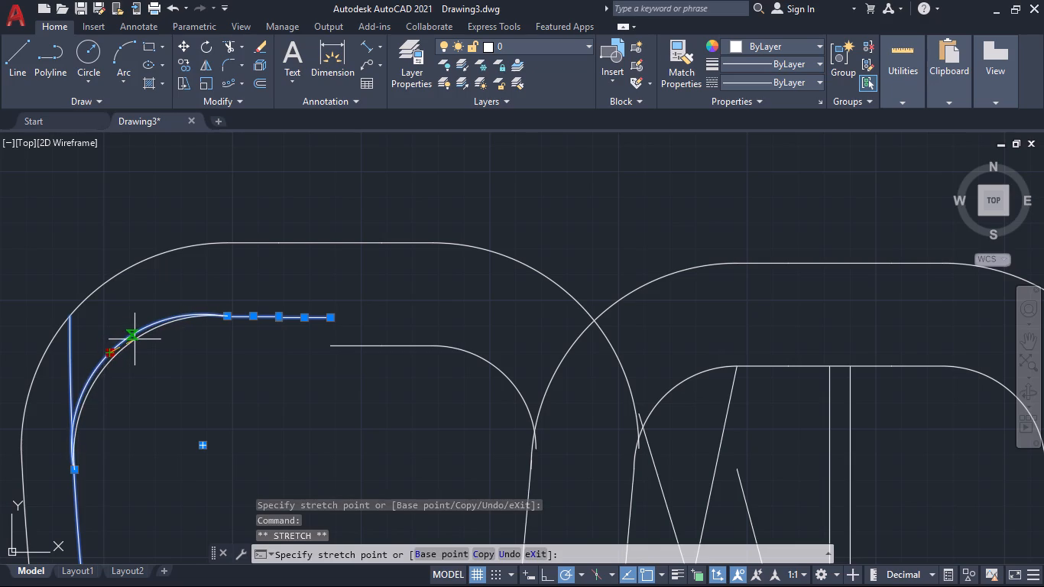
left_click(135, 339)
scroll(258, 344, "down", 1)
key("Escape")
scroll(219, 390, "down", 2)
scroll(238, 362, "up", 3)
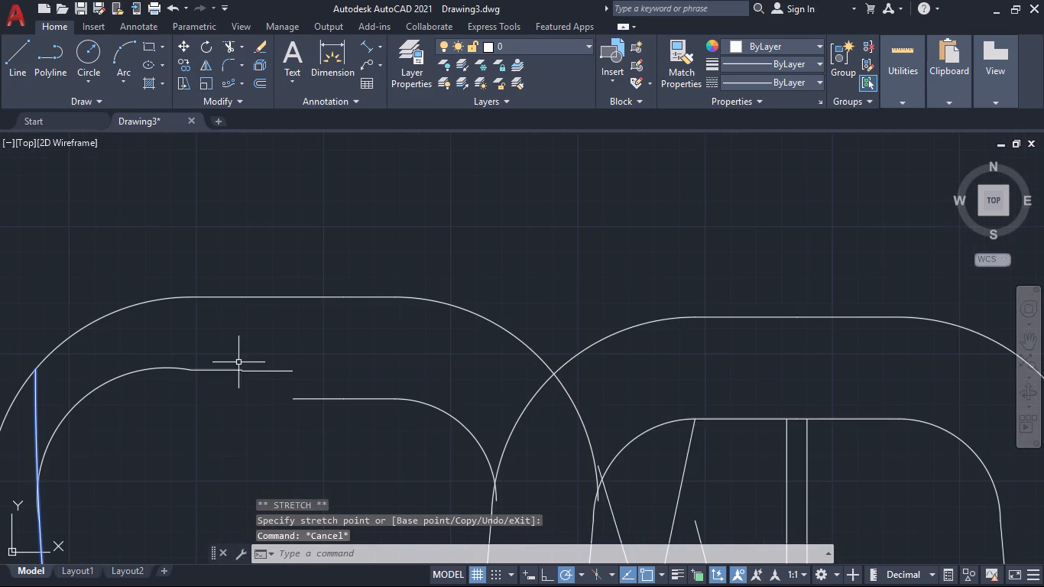
Delete the two raised short segments from the first petal's inner top edge.
left_click(218, 388)
left_click(319, 361)
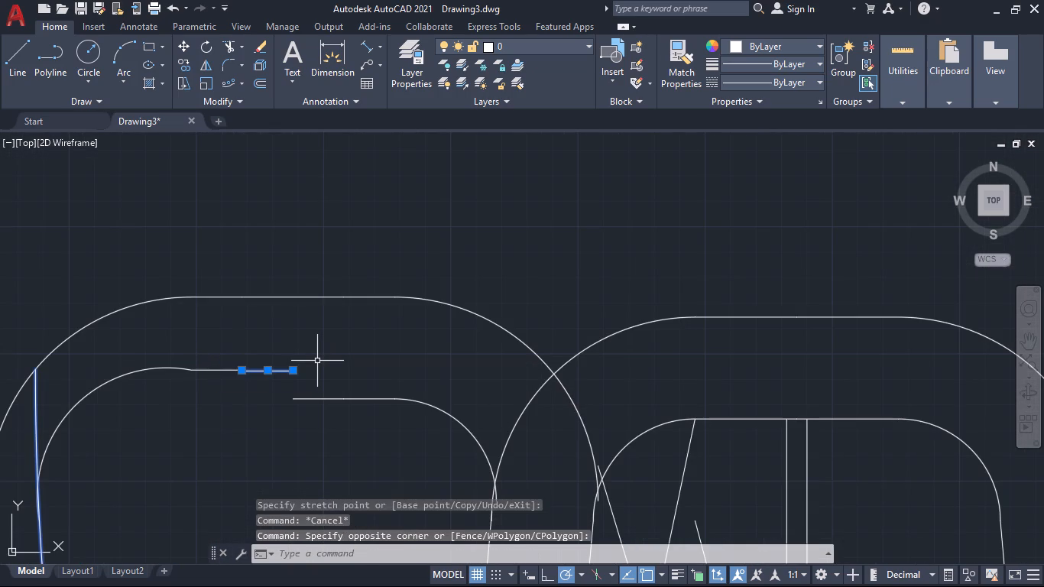
key("BackSpace")
key("BackSpace")
key("BackSpace")
key("Delete")
left_click(221, 369)
key("Delete")
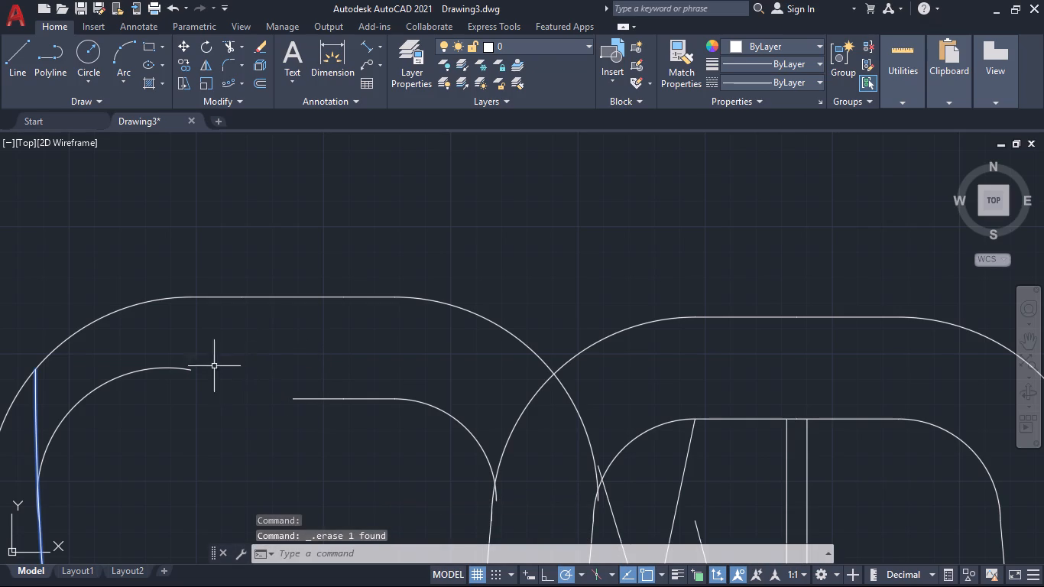
Draw a horizontal line about 15.4 long from the crest of the inner corner arc toward the second petal.
left_click(16, 49)
scroll(129, 318, "up", 3)
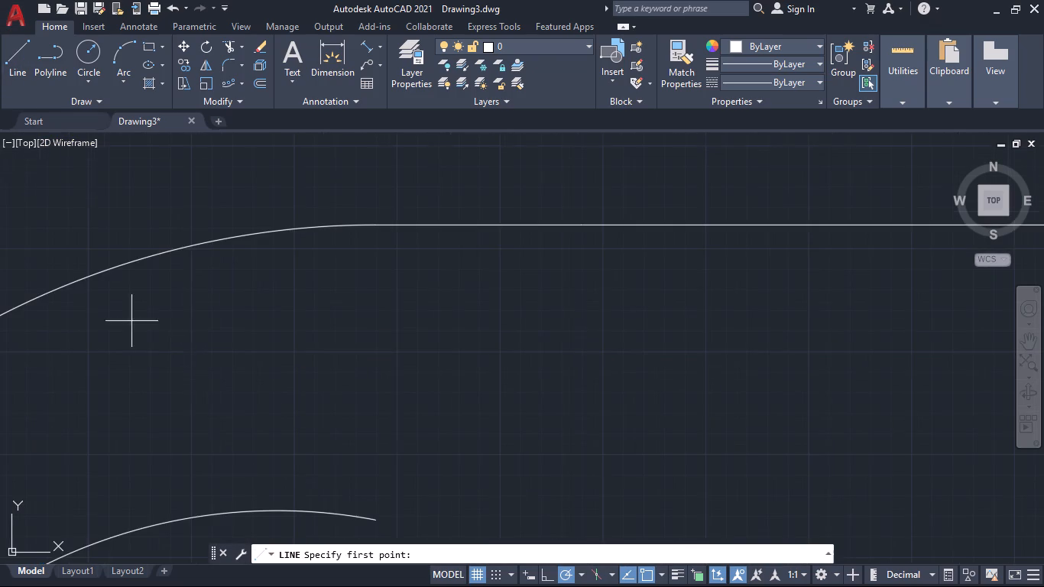
scroll(219, 410, "down", 1)
middle_click_drag(229, 401, 207, 240)
scroll(229, 401, "up", 1)
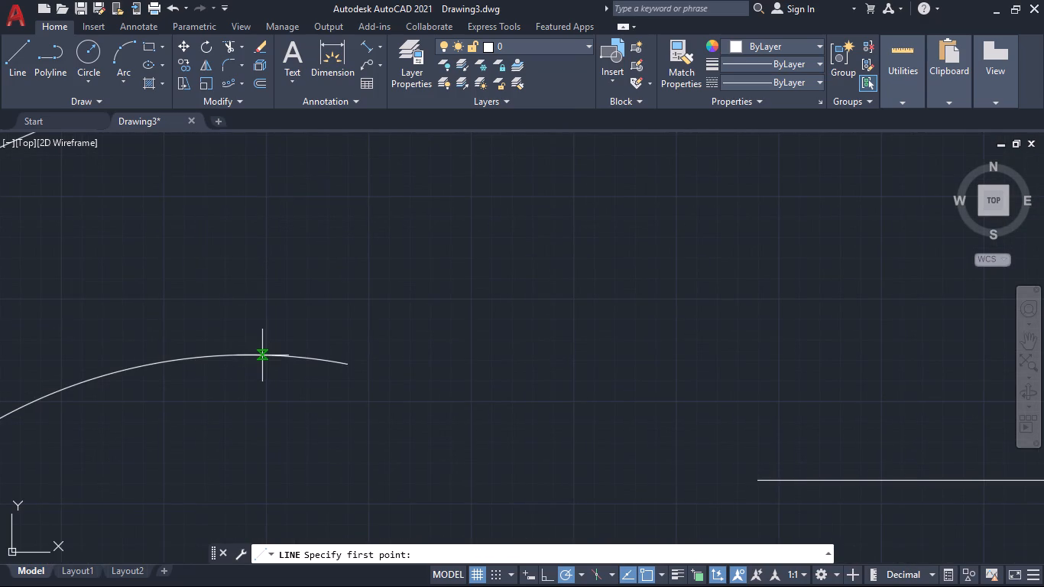
left_click(247, 354)
scroll(595, 358, "down", 2)
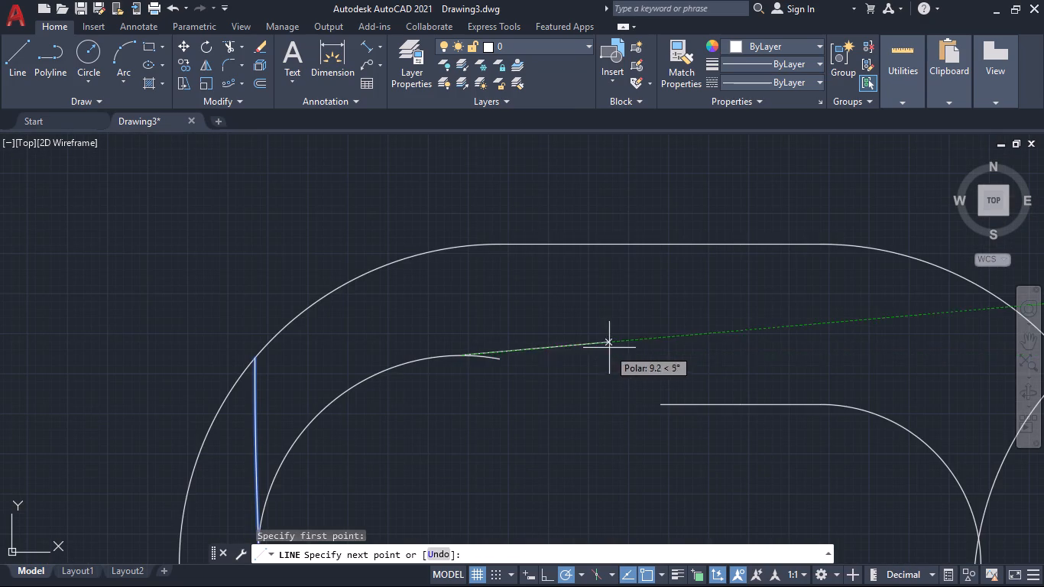
left_click(708, 358)
scroll(708, 358, "down", 2)
key("Escape")
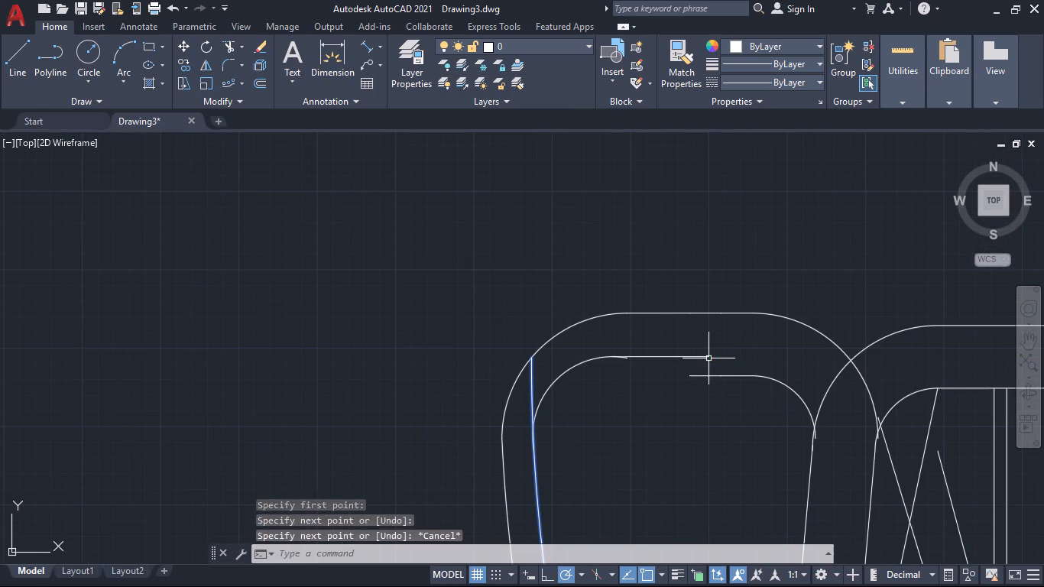
Trim the end of the inner corner arc that dips below the new horizontal line.
scroll(614, 363, "up", 4)
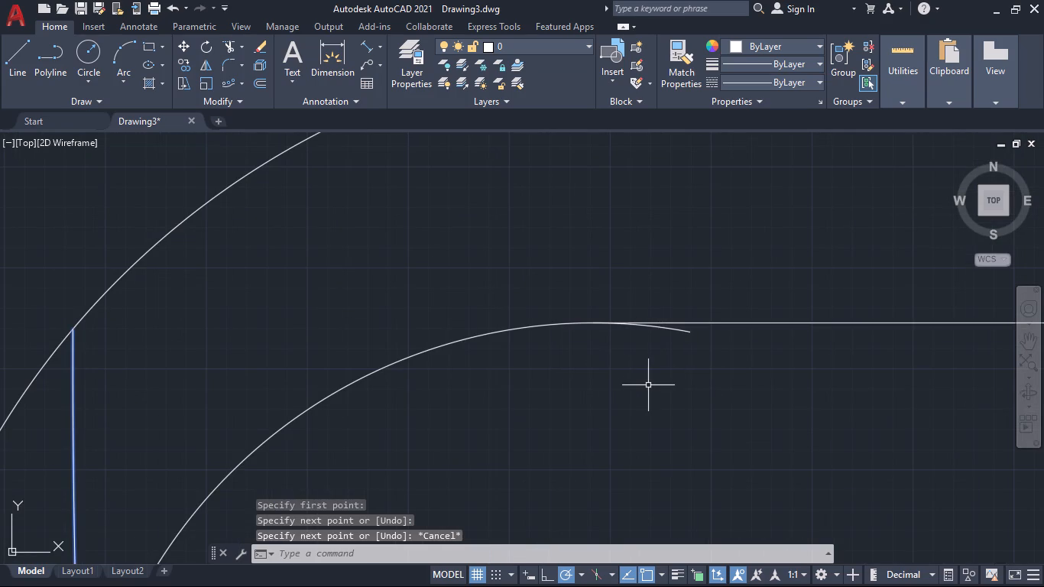
type("tr")
key("Return")
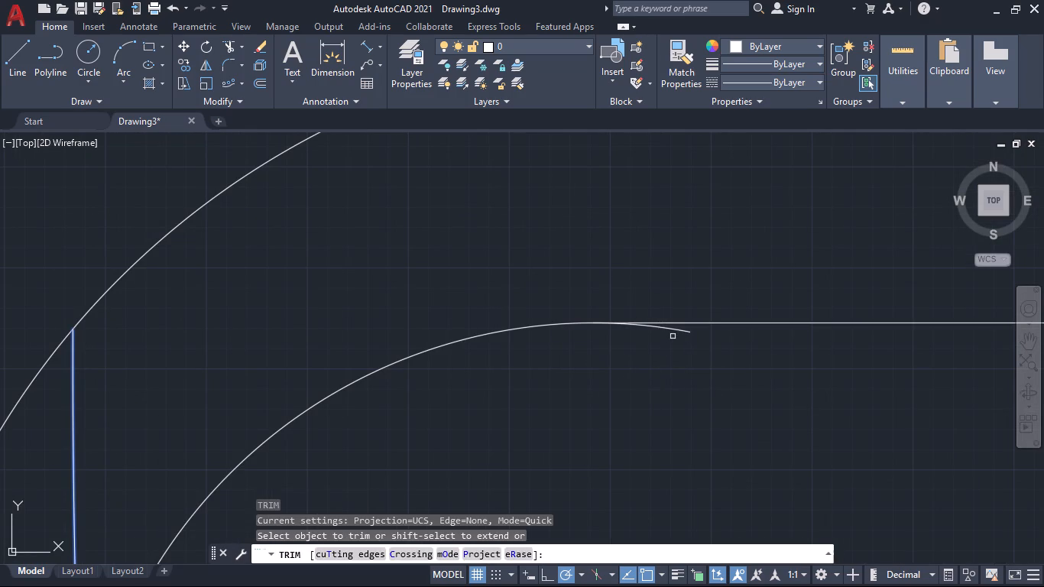
left_click(675, 331)
Trim the inner edge above the corner arc and the overlapping sliver where the two curves meet.
scroll(726, 393, "down", 3)
middle_click_drag(735, 423, 482, 306)
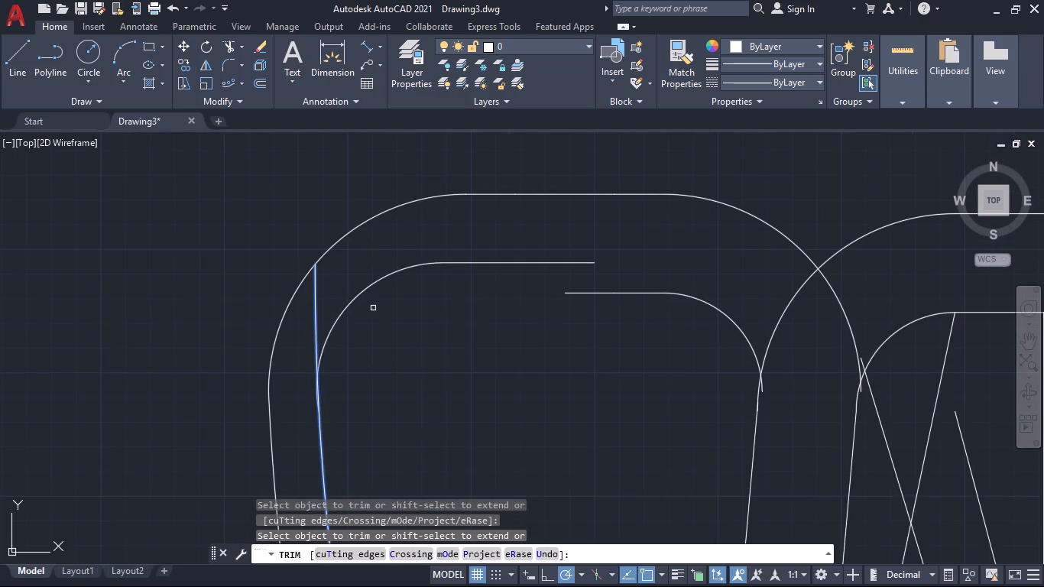
left_click(352, 279)
left_click(282, 350)
scroll(310, 401, "up", 3)
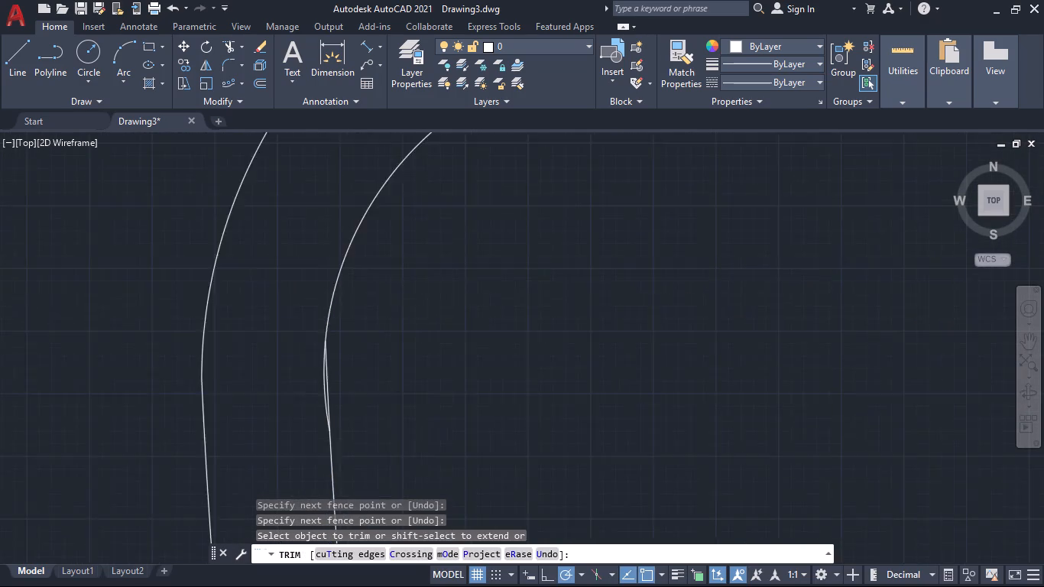
left_click(336, 384)
scroll(412, 407, "down", 4)
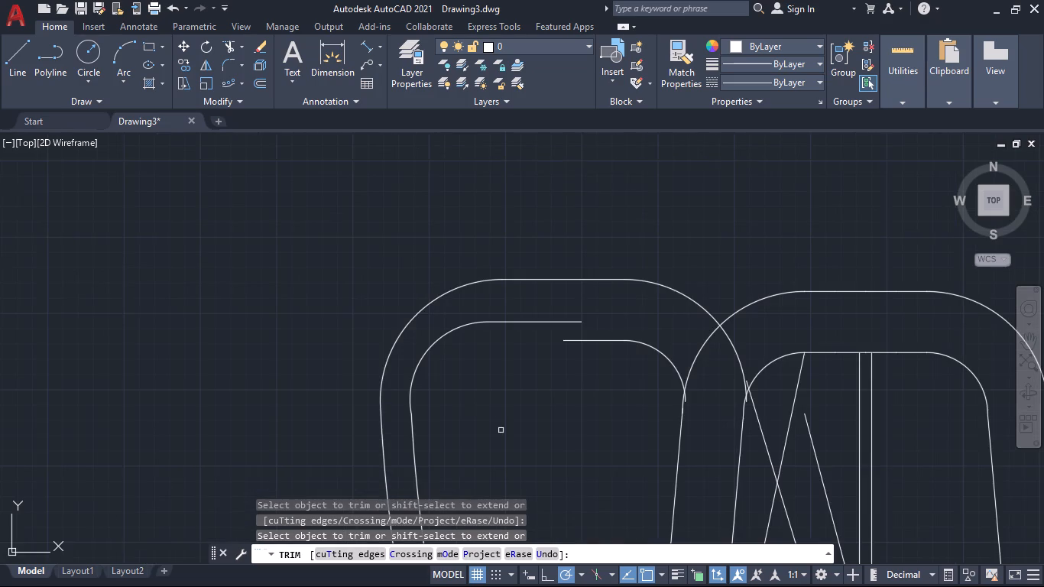
middle_click_drag(501, 431, 380, 255)
scroll(387, 303, "down", 4)
scroll(394, 324, "up", 1)
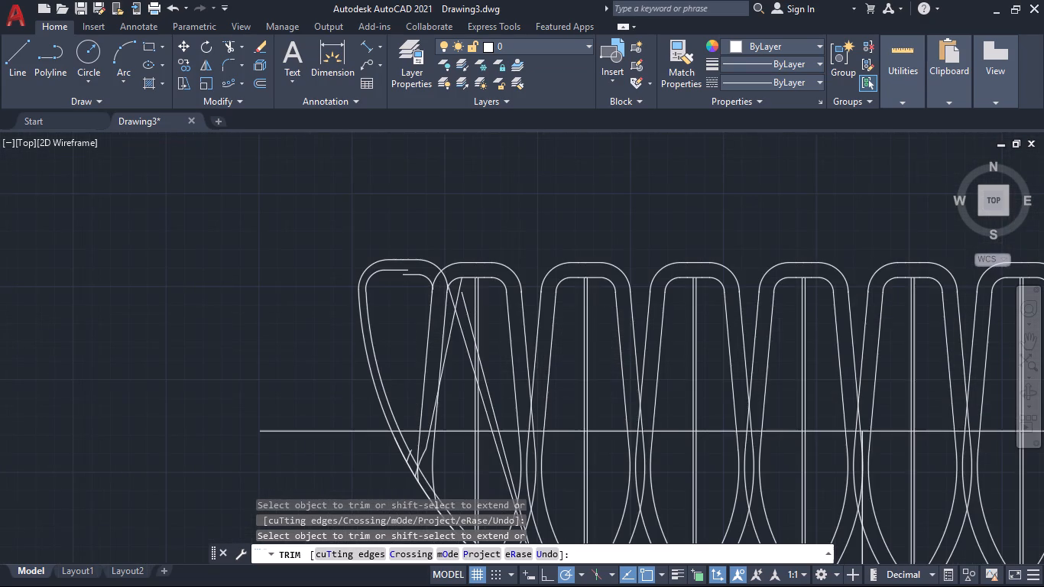
Extend the first petal's upper inner horizontal line to the outer curve where it meets the second petal.
middle_click_drag(398, 293, 372, 378)
scroll(371, 357, "up", 1)
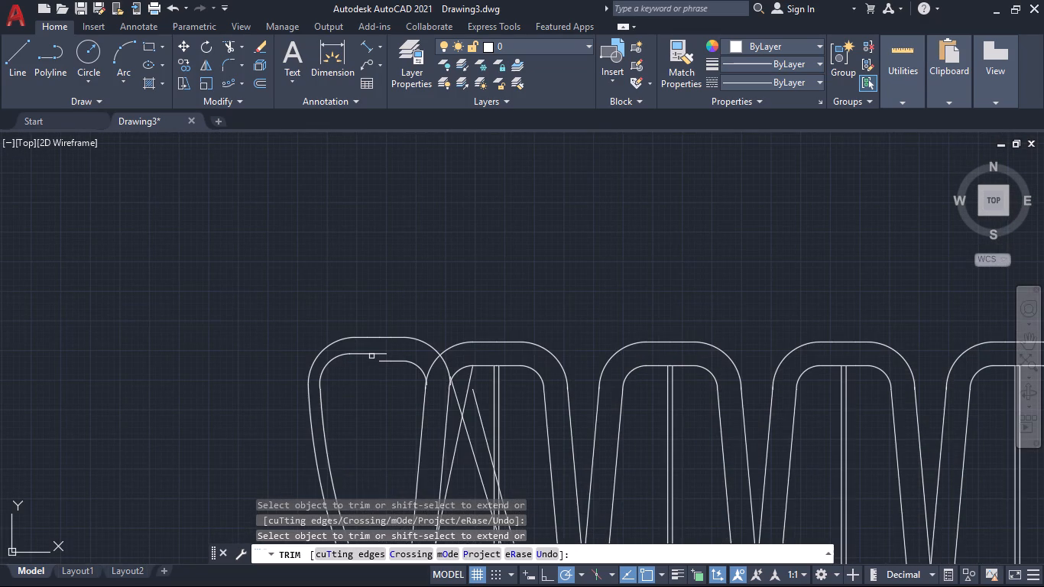
scroll(372, 356, "up", 3)
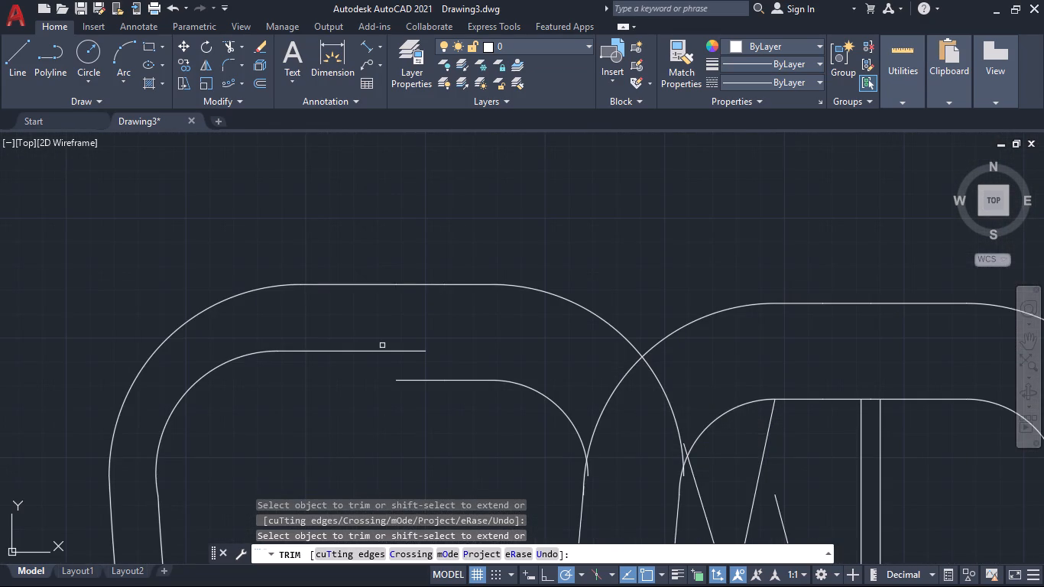
left_click(387, 353, "shift")
Examine the first petal's shape against the rest of the petal row and the pedestal.
scroll(387, 397, "down", 3)
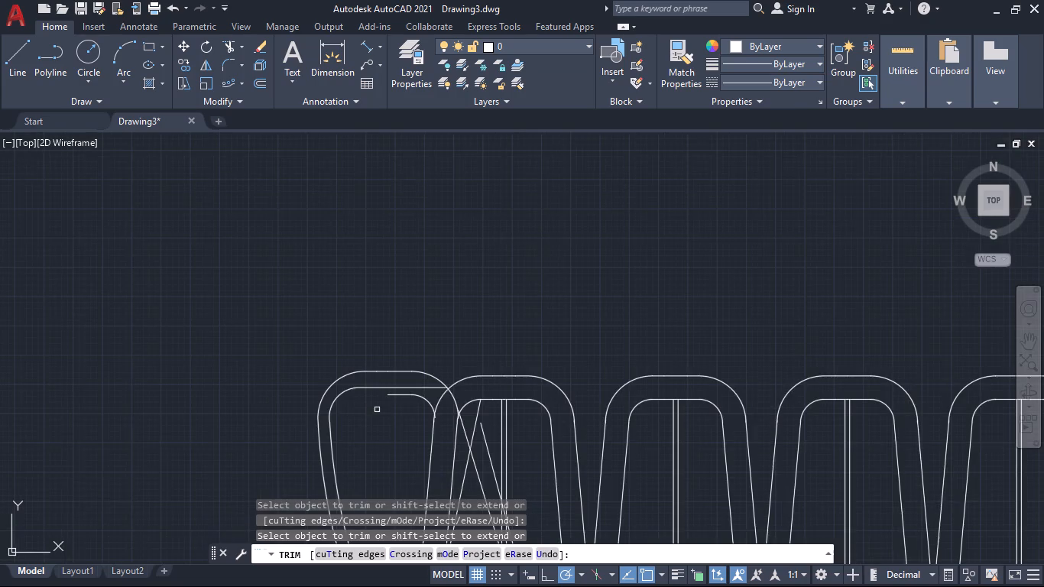
middle_click_drag(377, 410, 352, 326)
scroll(381, 360, "down", 1)
middle_click_drag(373, 376, 328, 251)
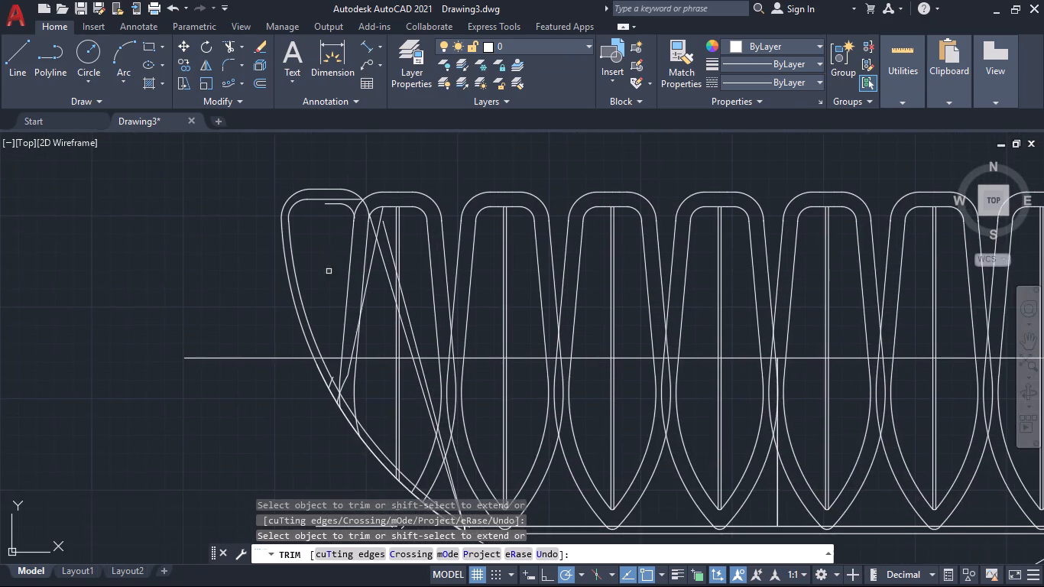
scroll(328, 281, "down", 1)
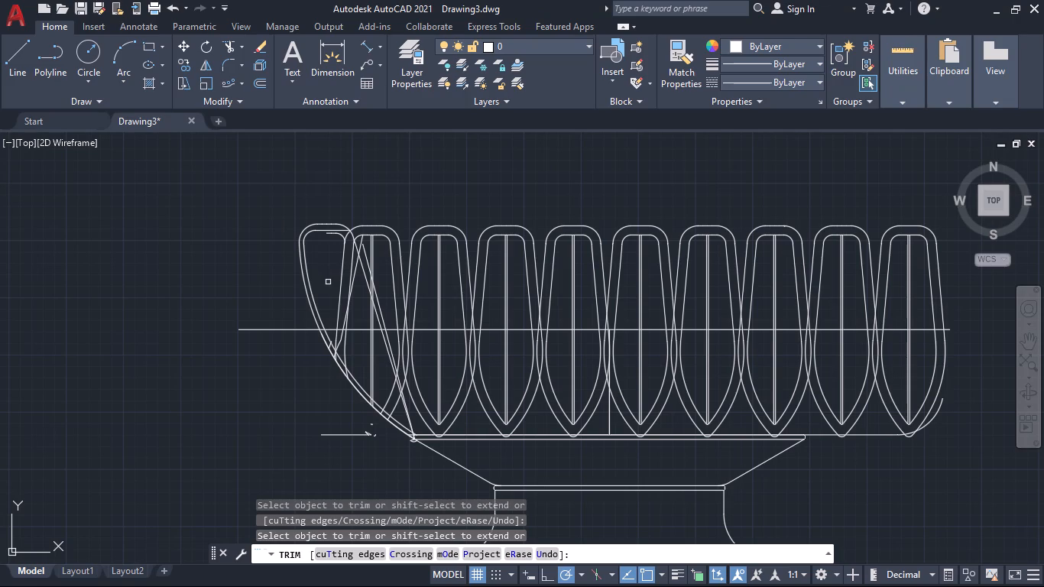
scroll(406, 242, "down", 1)
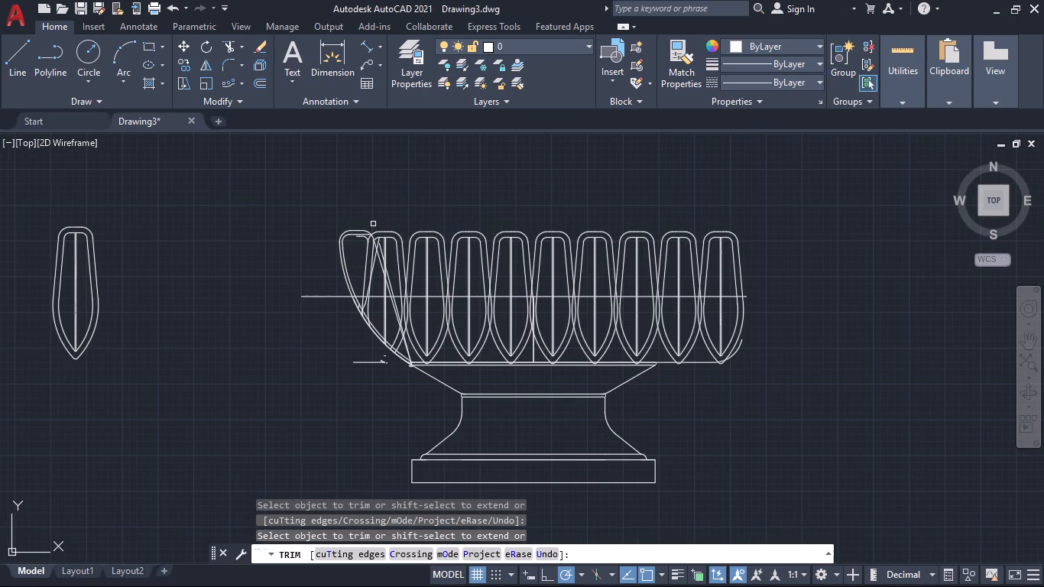
scroll(375, 212, "up", 2)
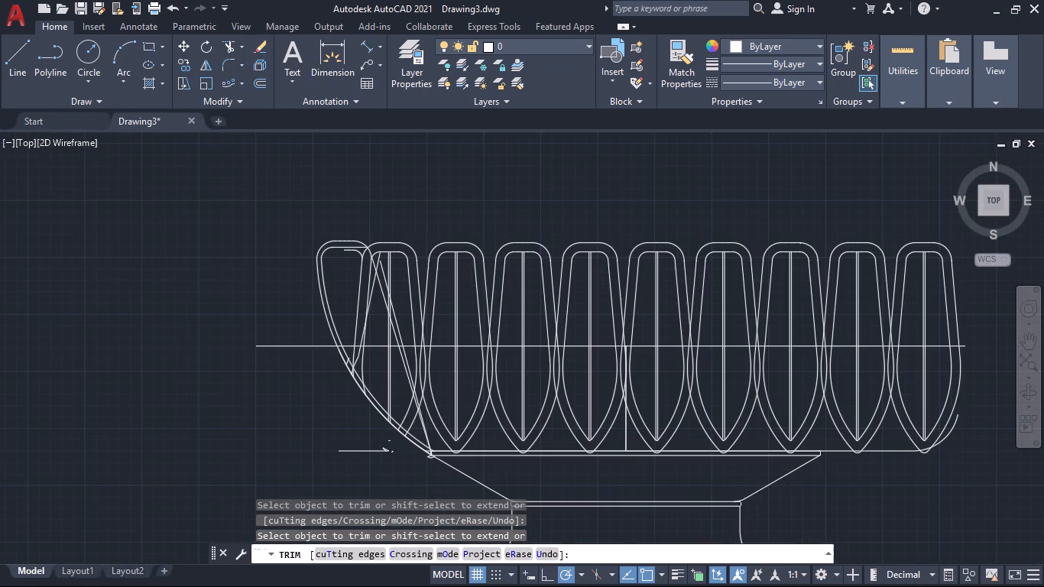
scroll(375, 212, "down", 1)
scroll(368, 216, "up", 2)
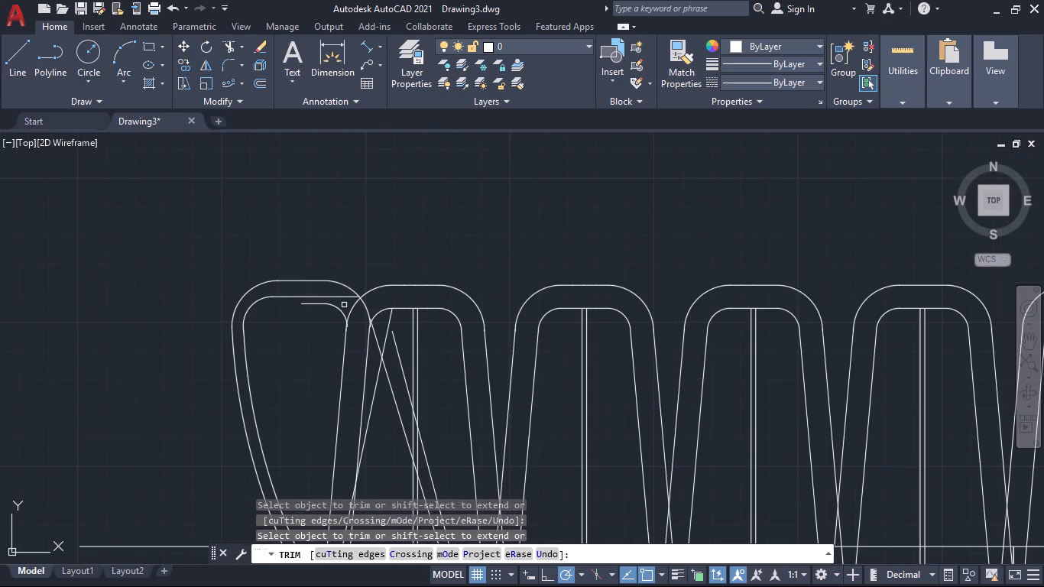
key("Escape")
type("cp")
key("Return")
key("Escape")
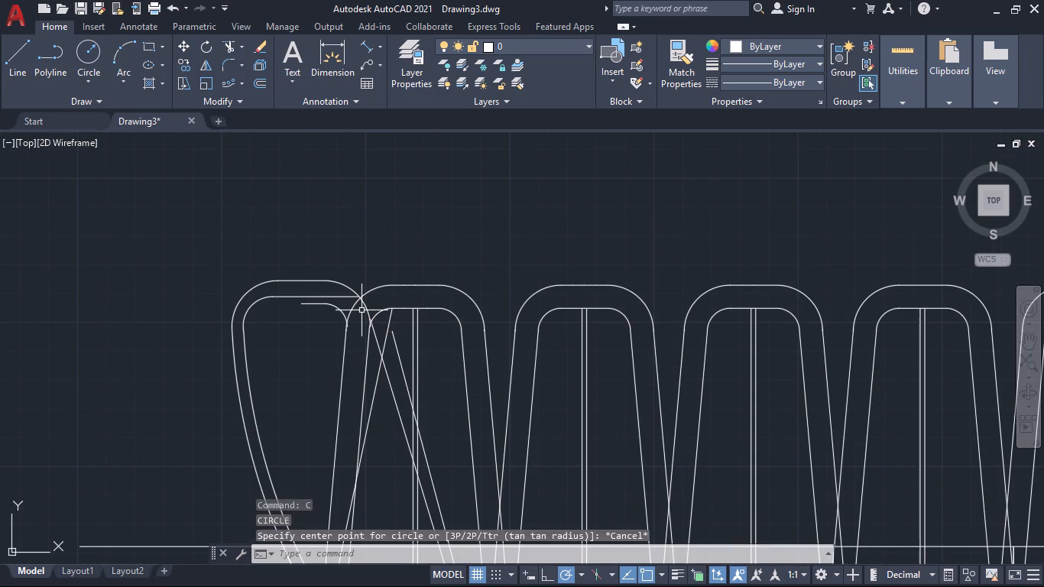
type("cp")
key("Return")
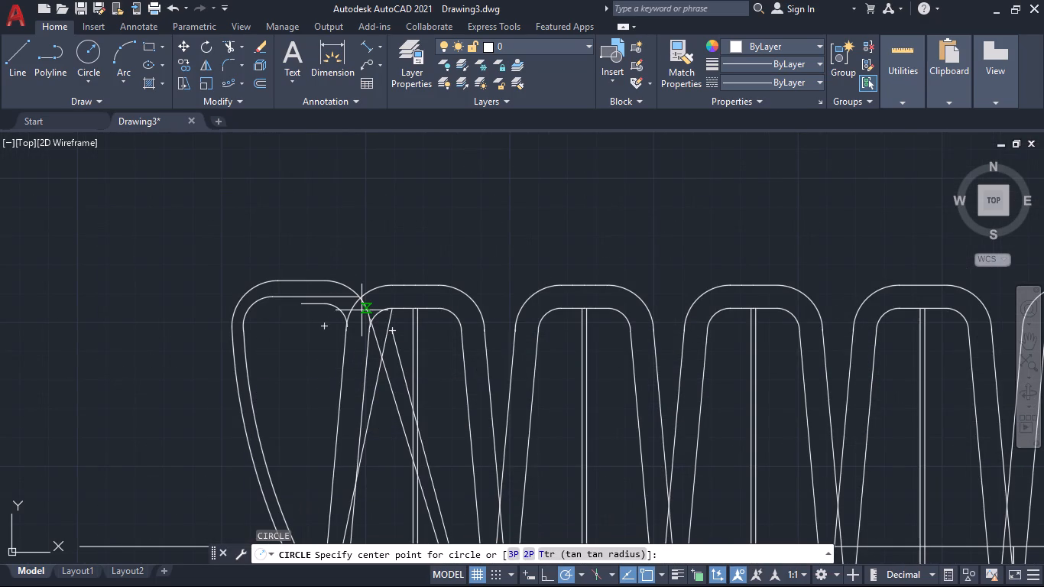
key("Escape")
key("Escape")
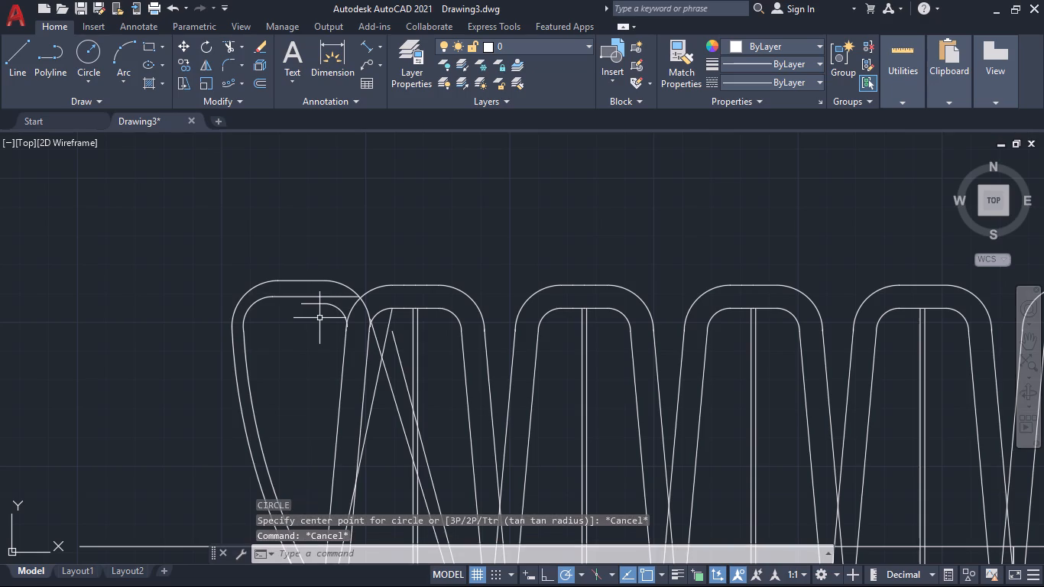
Copy the first petal's inner corner arc and short horizontal line from the arc's lower end onto the slanted line in the second petal.
type("cp")
key("Return")
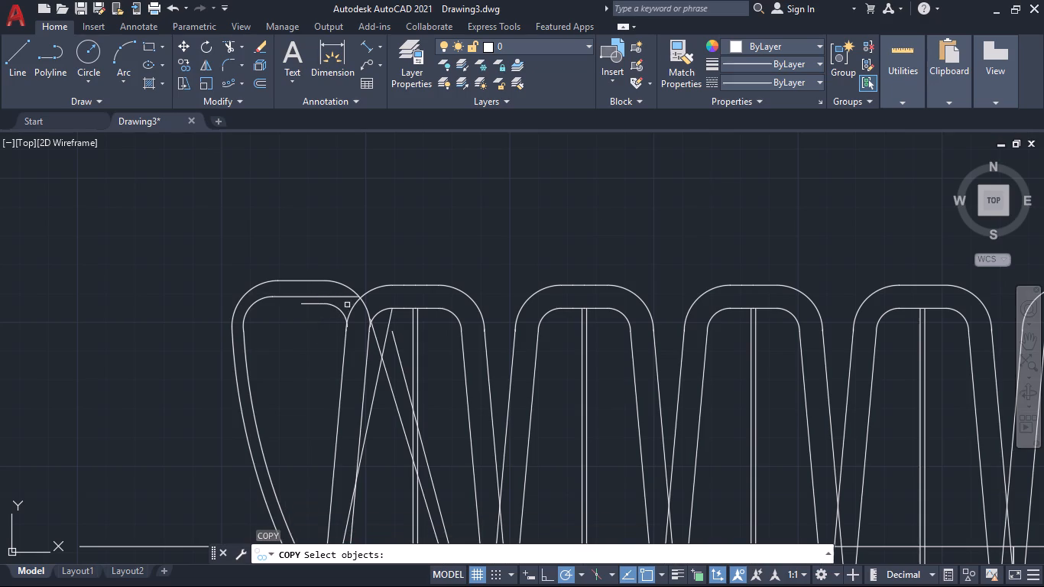
left_click(336, 311)
left_click(337, 310)
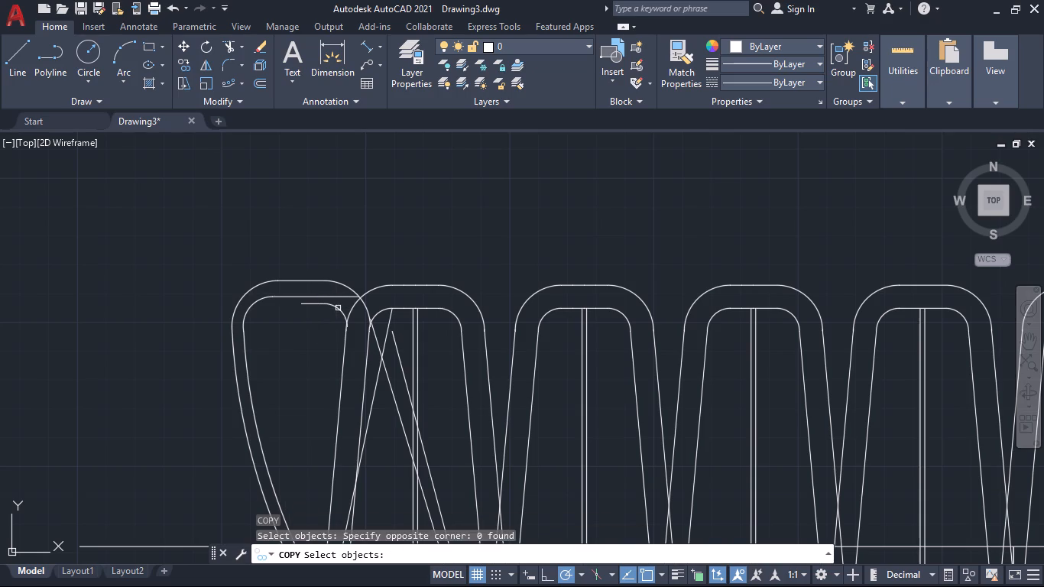
left_click(339, 307)
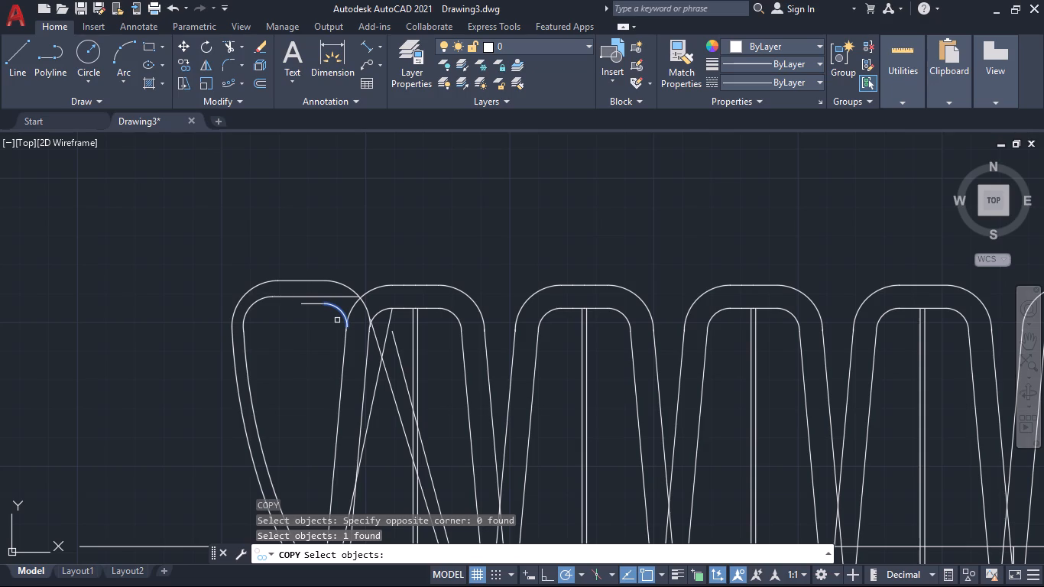
scroll(338, 316, "up", 3)
left_click(259, 264)
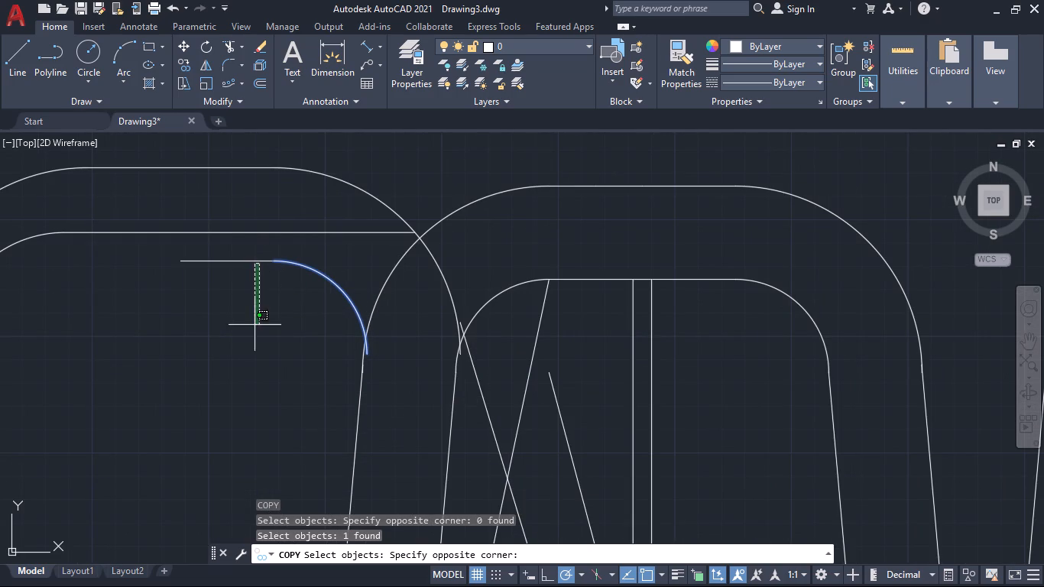
left_click(195, 259)
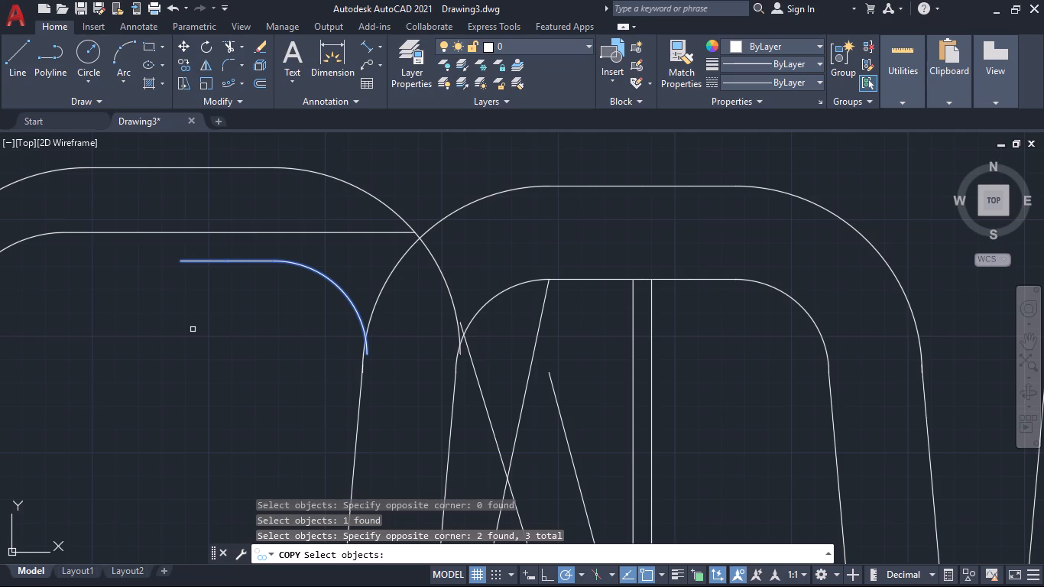
key("Return")
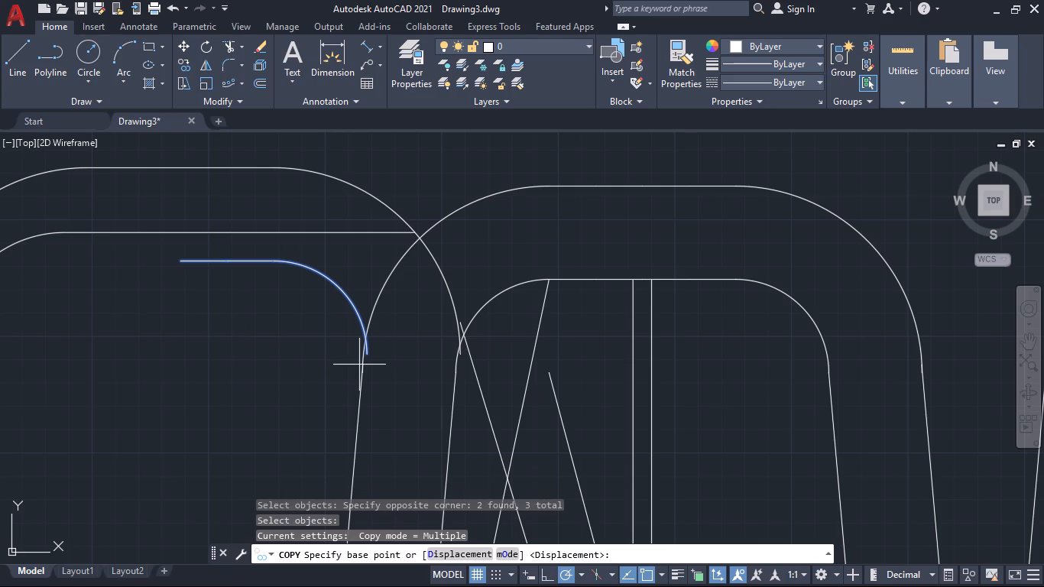
left_click(368, 355)
scroll(683, 345, "down", 2)
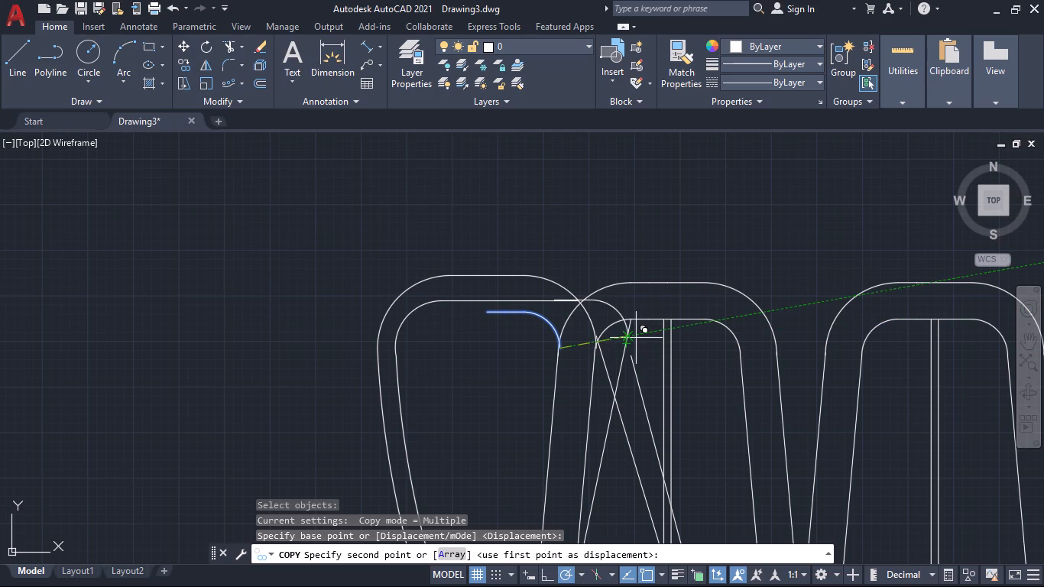
left_click(636, 338)
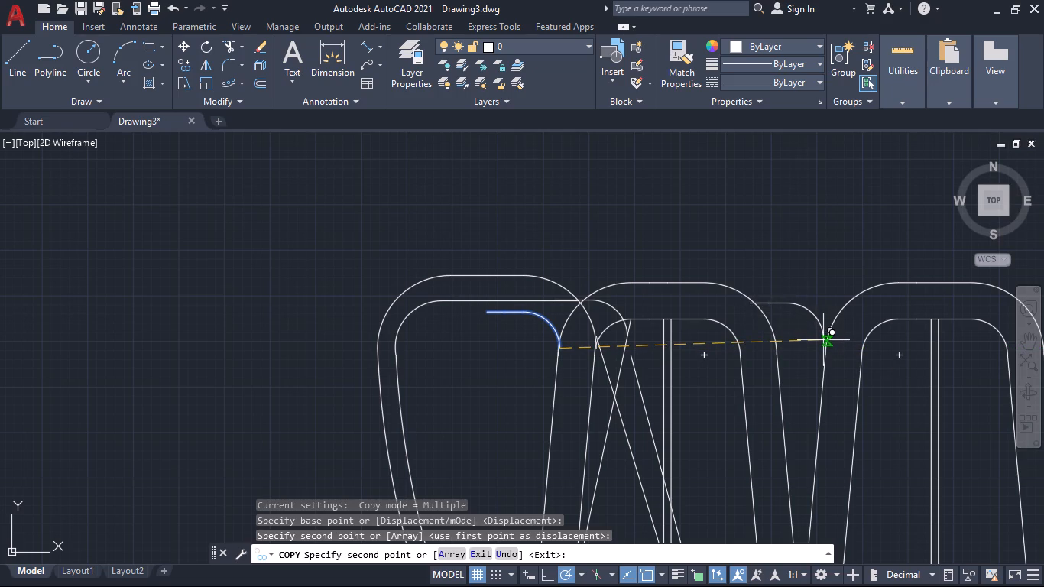
Place nine more copies of the corner arc and line, one in each gap between the upright petals and one beyond the last petal.
left_click(823, 340)
scroll(825, 342, "down", 2)
middle_click_drag(850, 381, 624, 337)
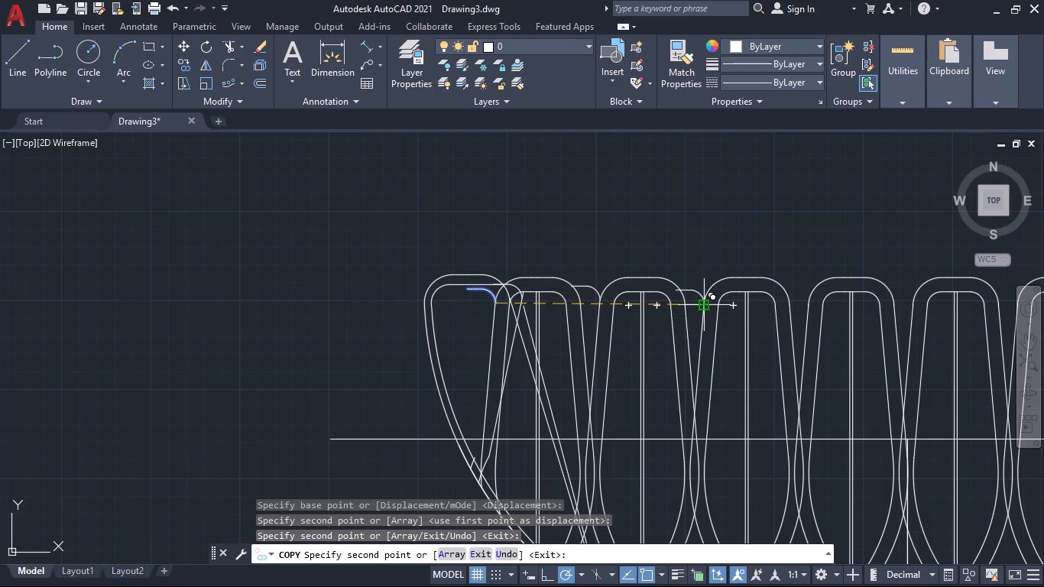
left_click(705, 301)
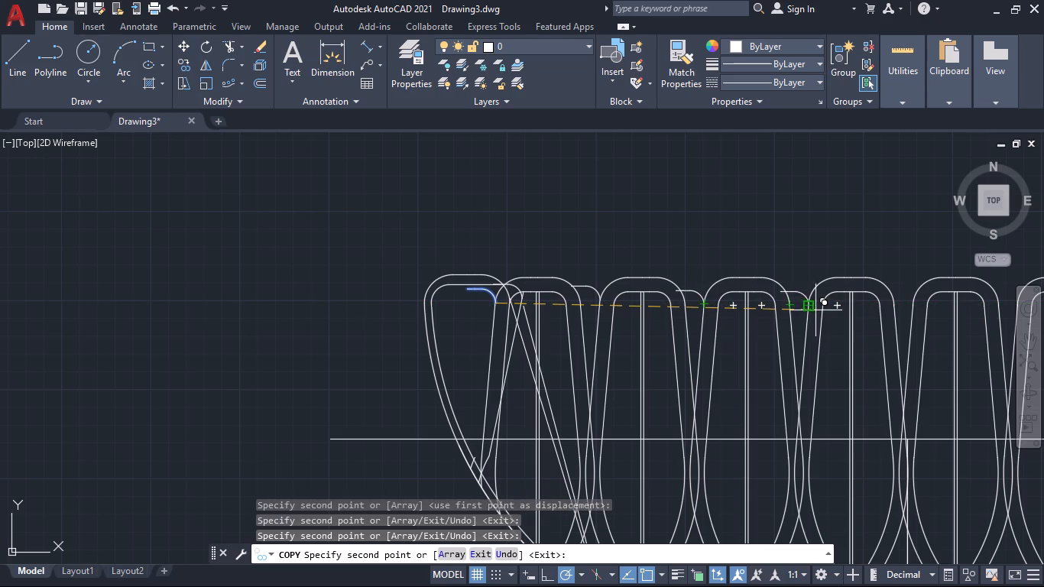
left_click(816, 310)
middle_click_drag(850, 322, 625, 330)
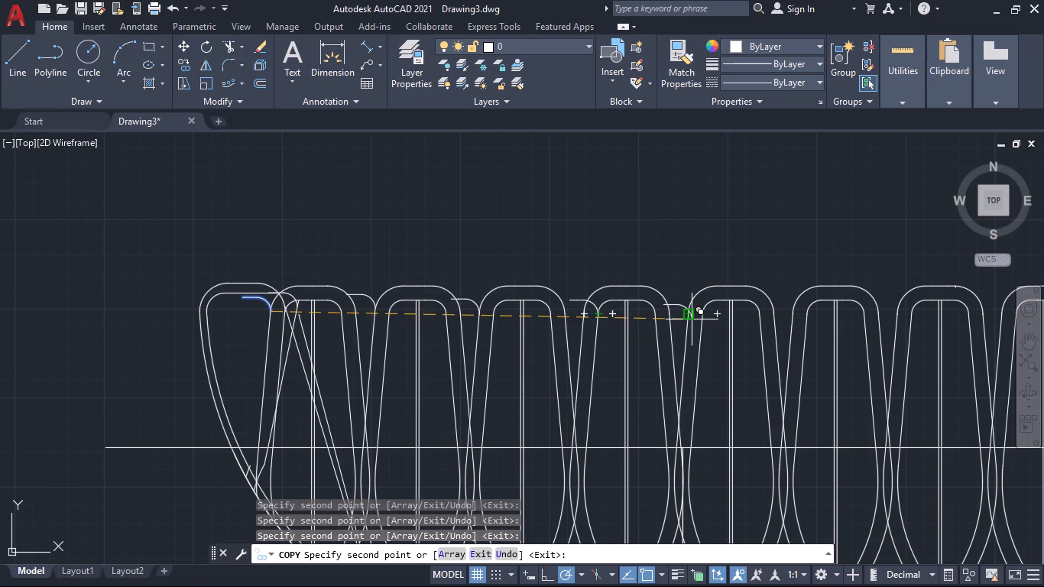
left_click(692, 321)
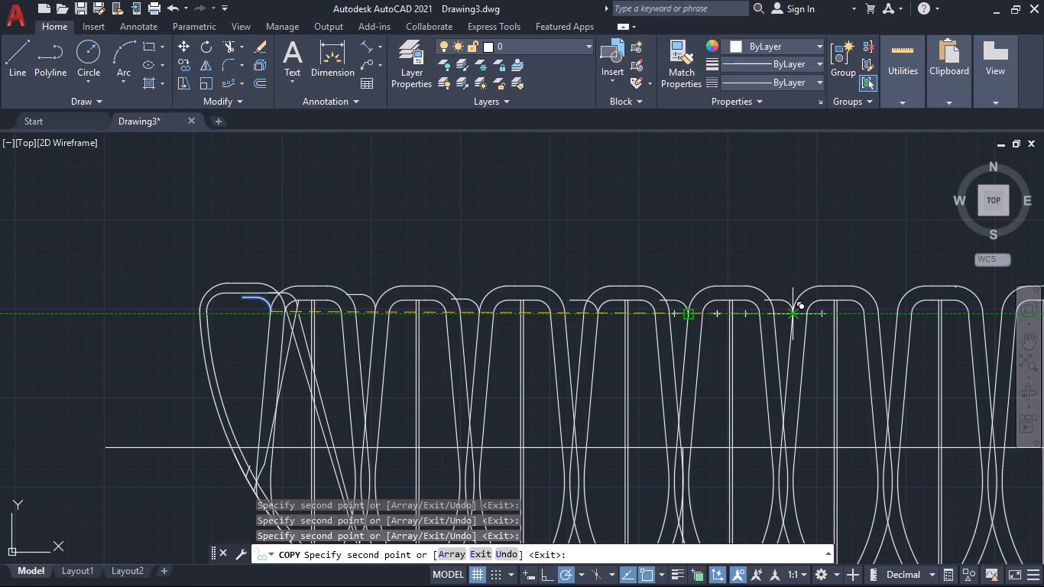
left_click(794, 318)
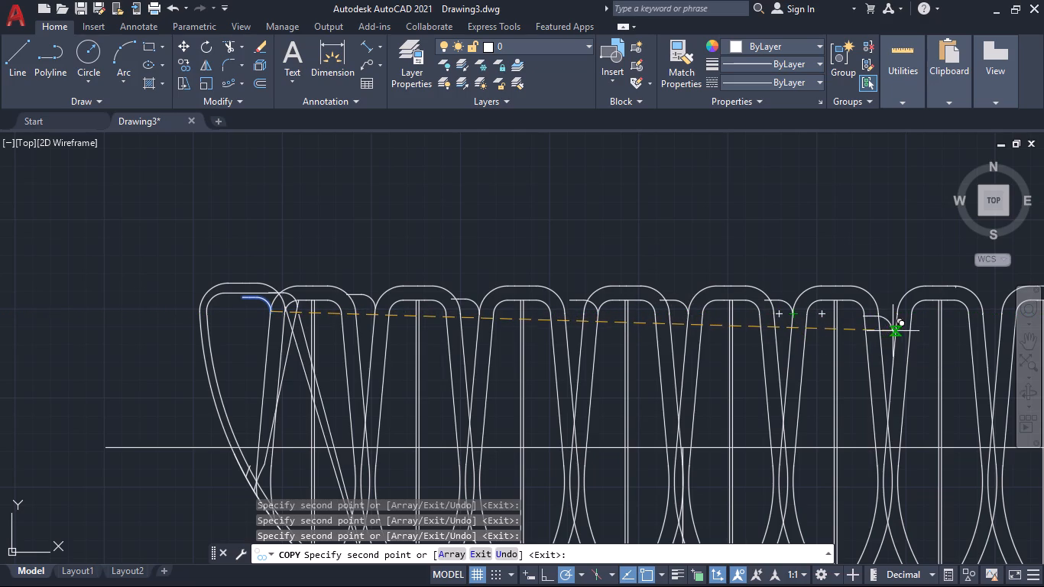
left_click(901, 320)
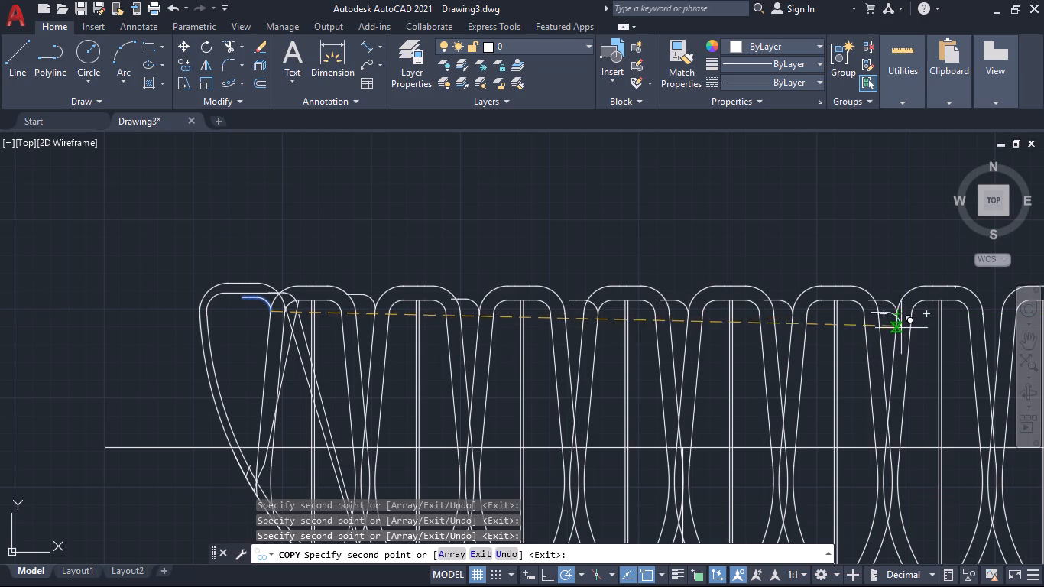
middle_click_drag(908, 339, 649, 363)
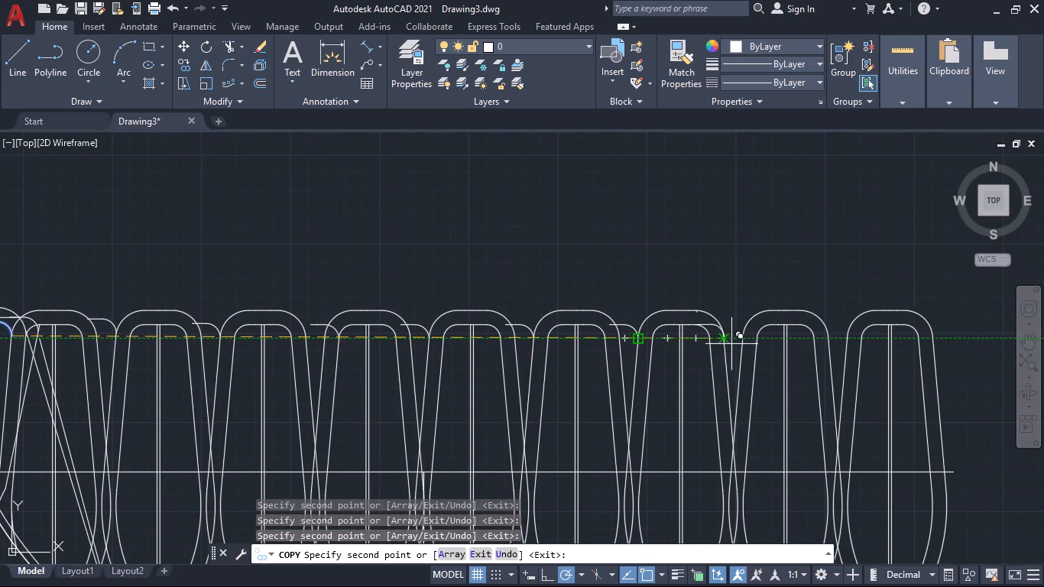
left_click(746, 344)
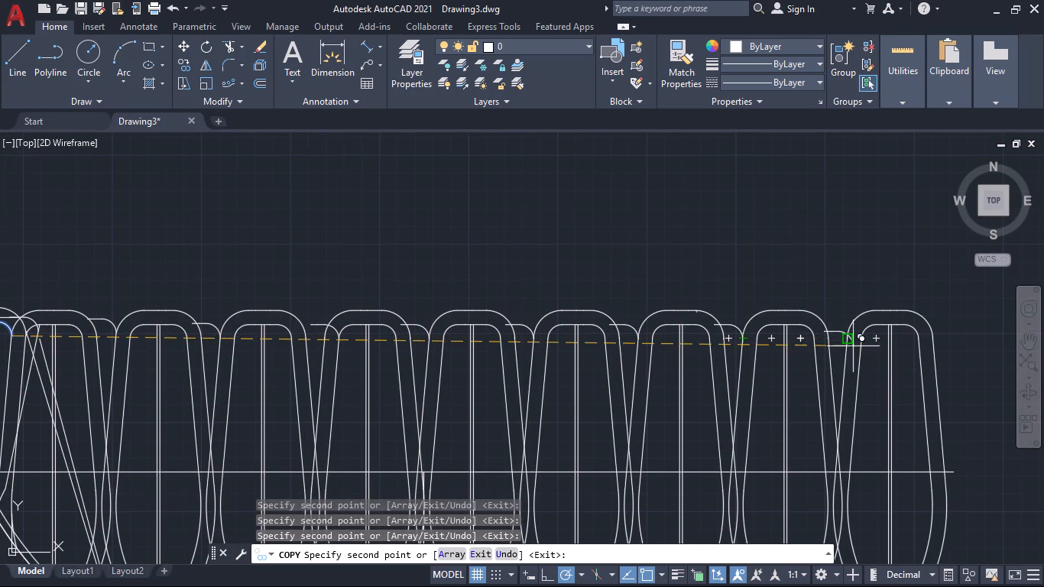
left_click(850, 339)
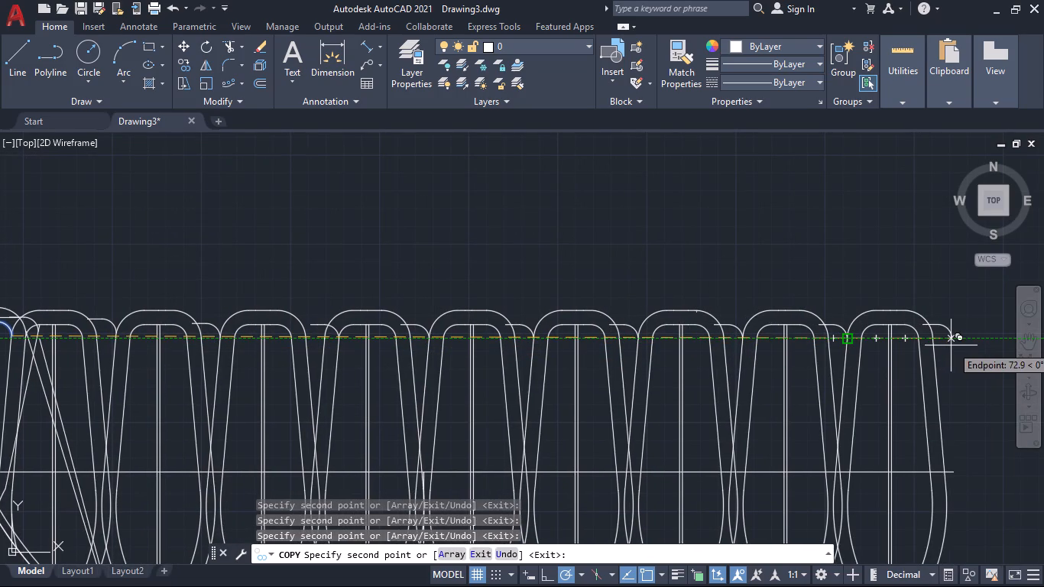
left_click(947, 346)
scroll(927, 378, "down", 3)
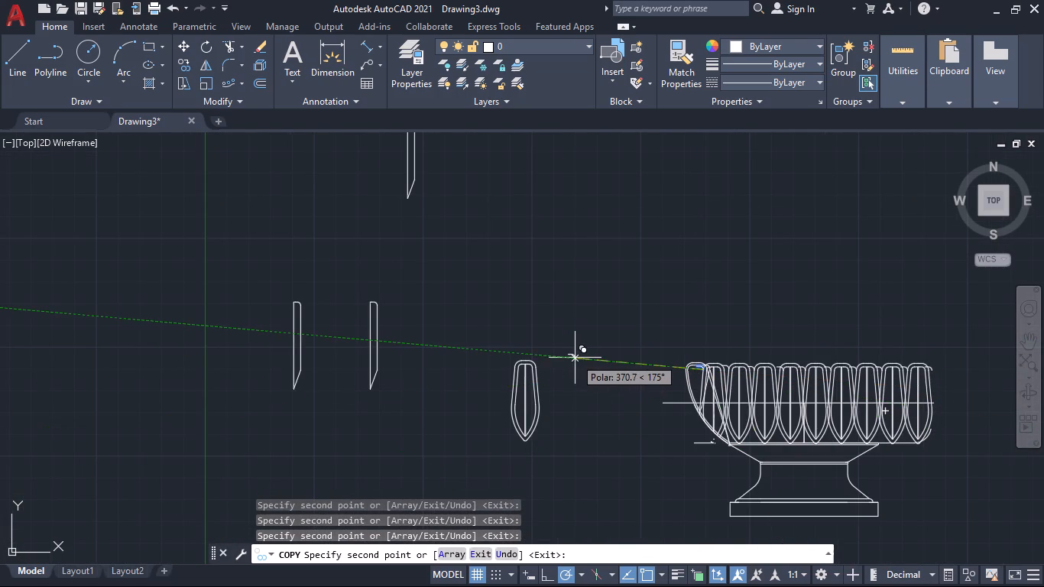
key("Escape")
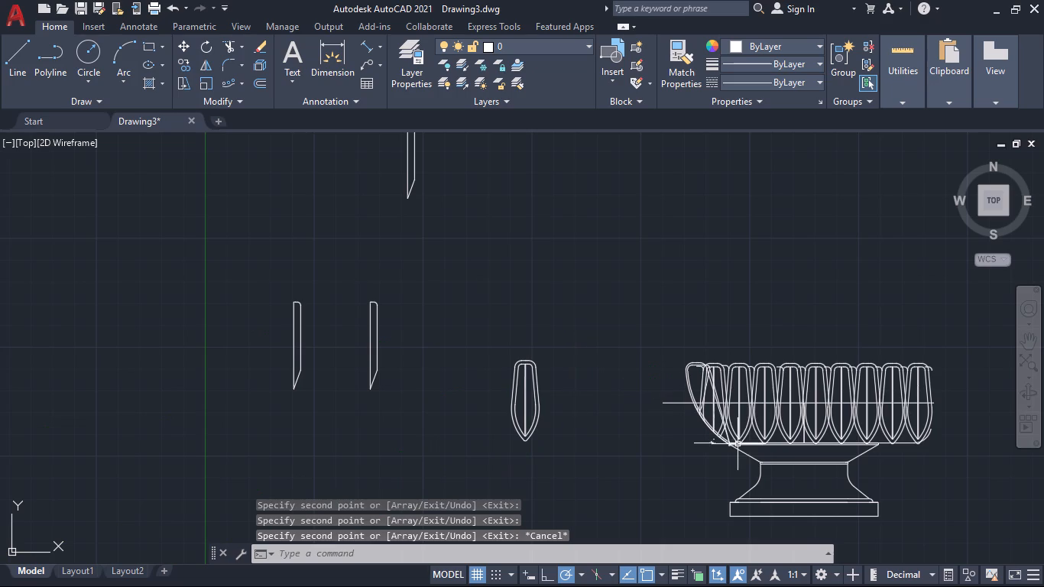
Delete the long horizontal line running across the middle of the petal row.
scroll(699, 373, "up", 2)
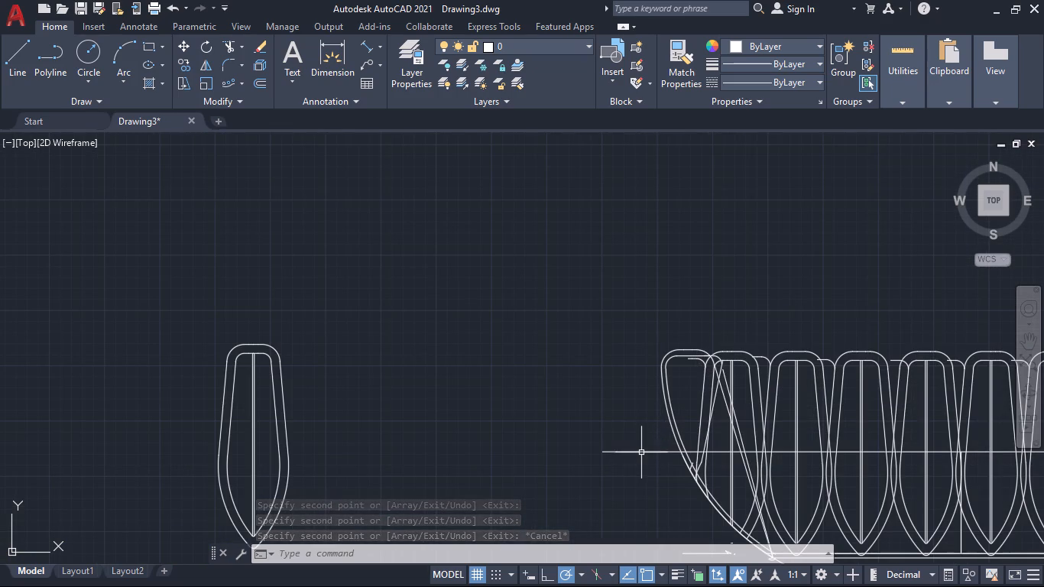
left_click(640, 453)
scroll(605, 469, "down", 2)
key("Delete")
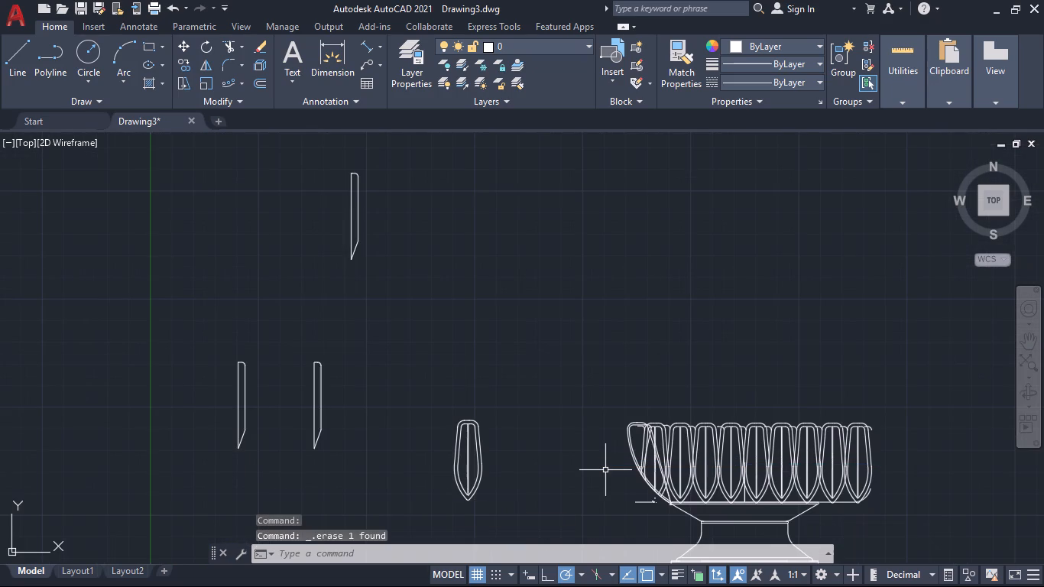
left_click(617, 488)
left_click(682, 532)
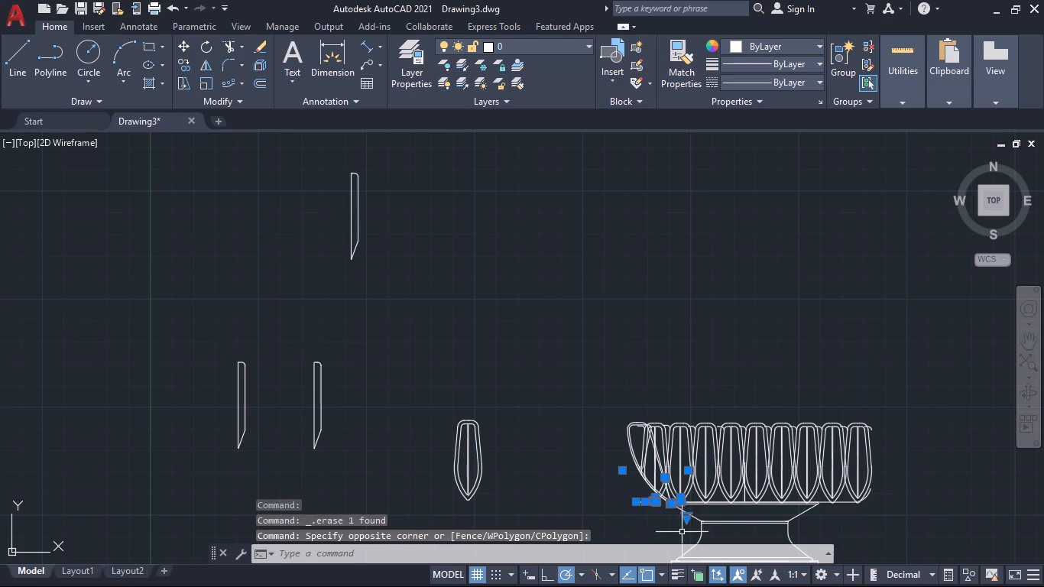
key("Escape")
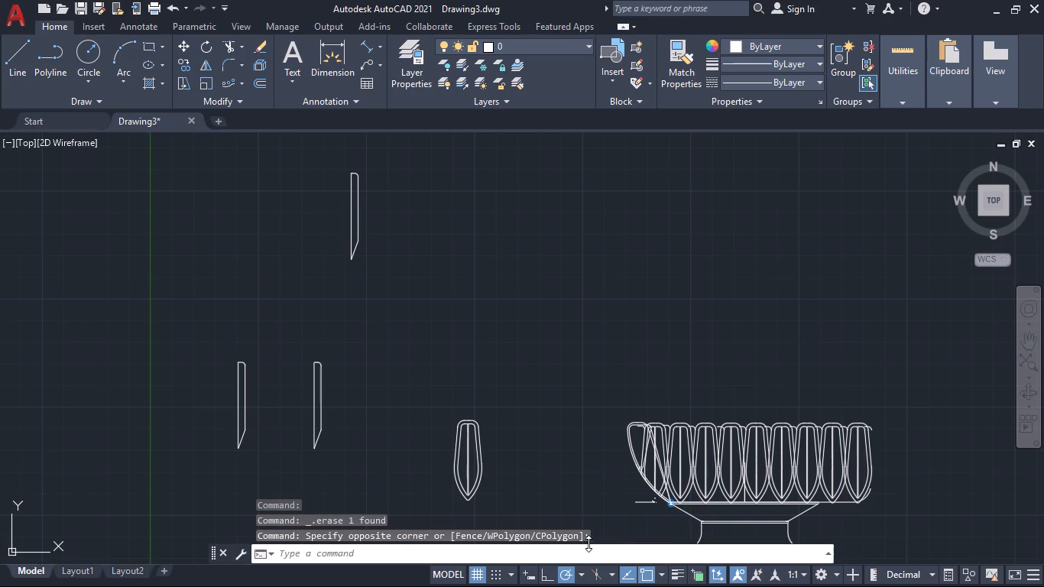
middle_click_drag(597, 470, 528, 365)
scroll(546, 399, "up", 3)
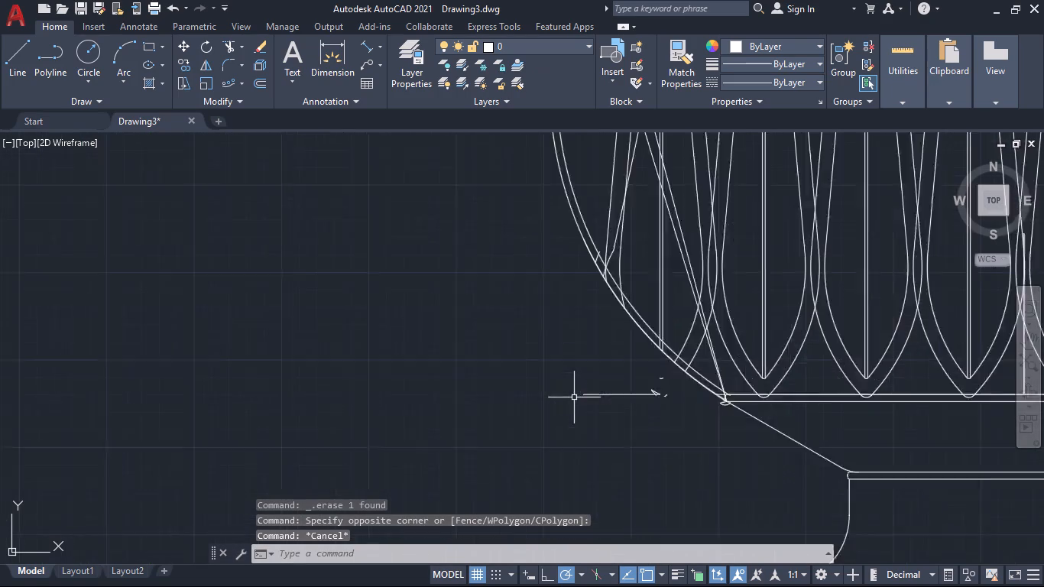
Delete the stray horizontal line and small leftover fragments outside the bowl, beside the left end of the base band.
scroll(574, 397, "up", 1)
left_click(569, 317)
left_click(730, 422)
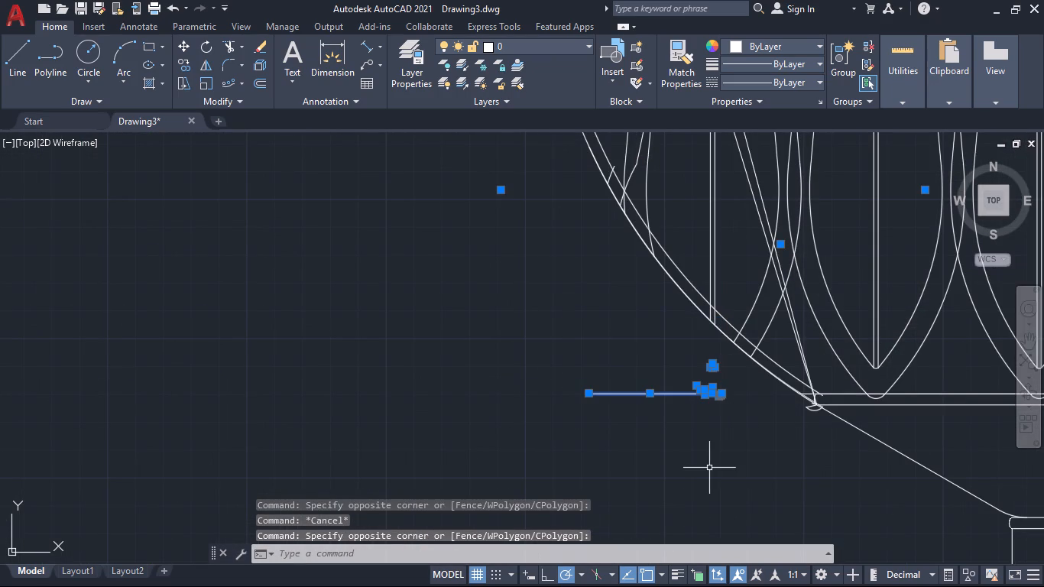
key("Delete")
Delete the two small leftover pieces at the corner where the bowl's curve meets the left end of the base band.
scroll(708, 469, "down", 3)
scroll(740, 449, "up", 4)
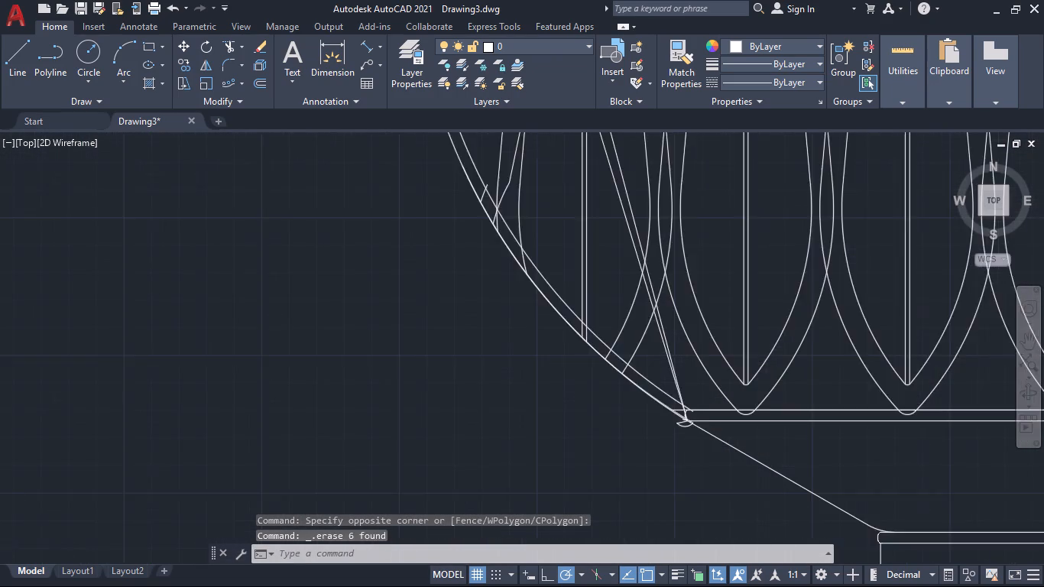
left_click(649, 413)
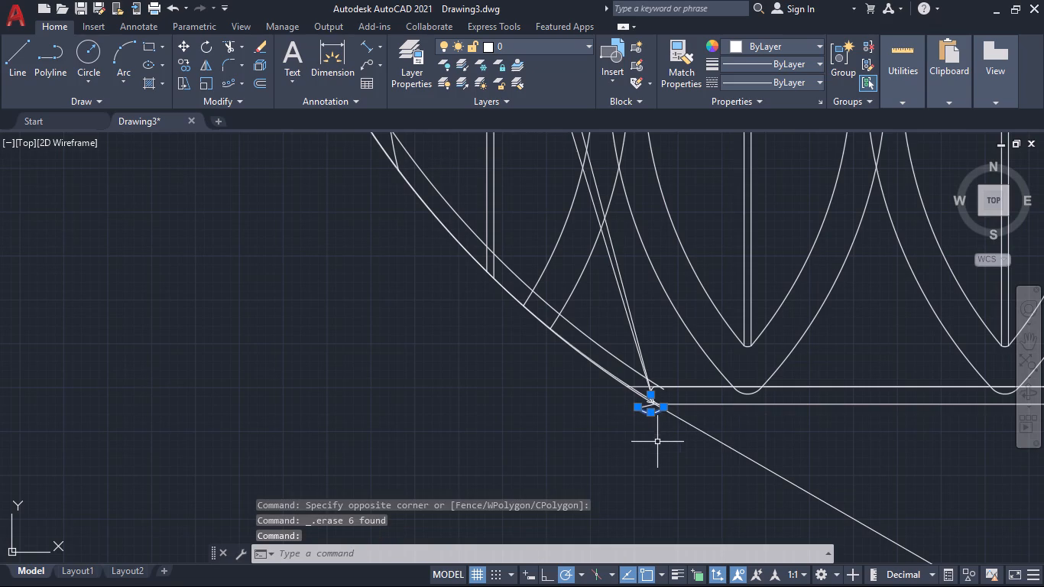
key("Delete")
left_click(647, 407)
key("Delete")
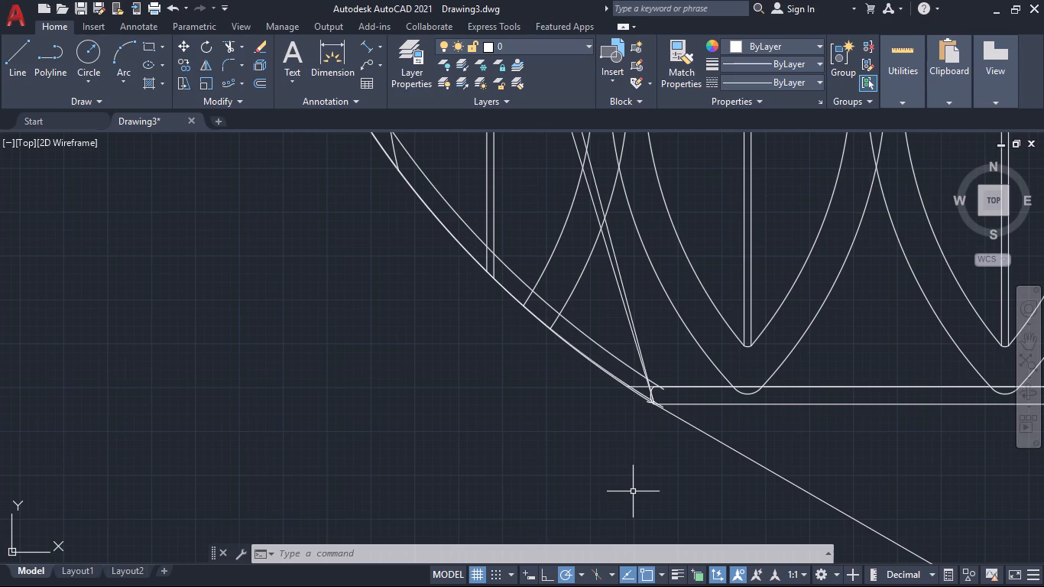
Trim the second petal's left-side outline ends and stray stubs where they cross the first petal's inner curve.
scroll(646, 432, "down", 2)
type("tr")
key("Return")
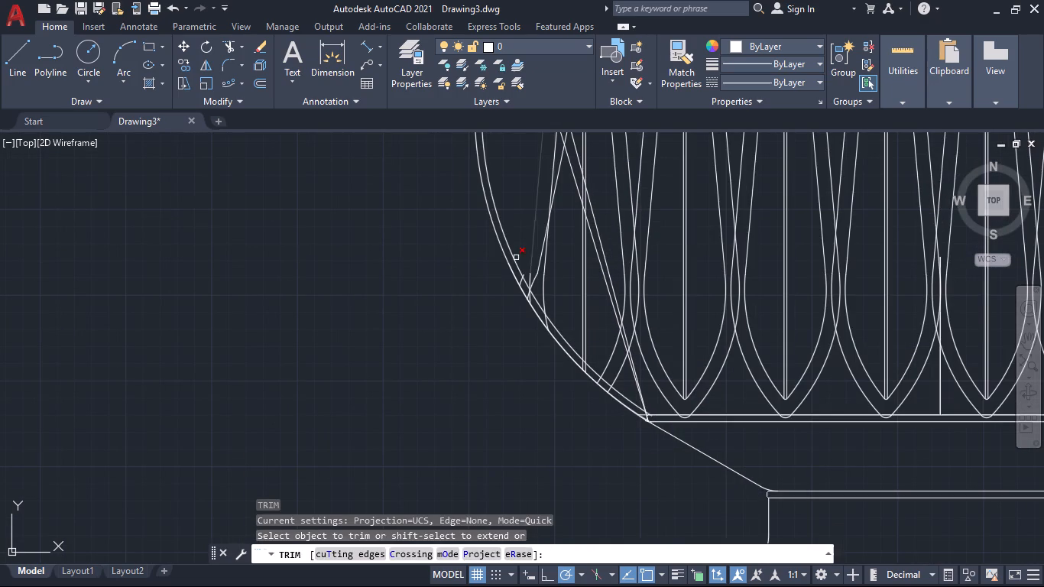
scroll(634, 240, "up", 1)
scroll(634, 240, "down", 3)
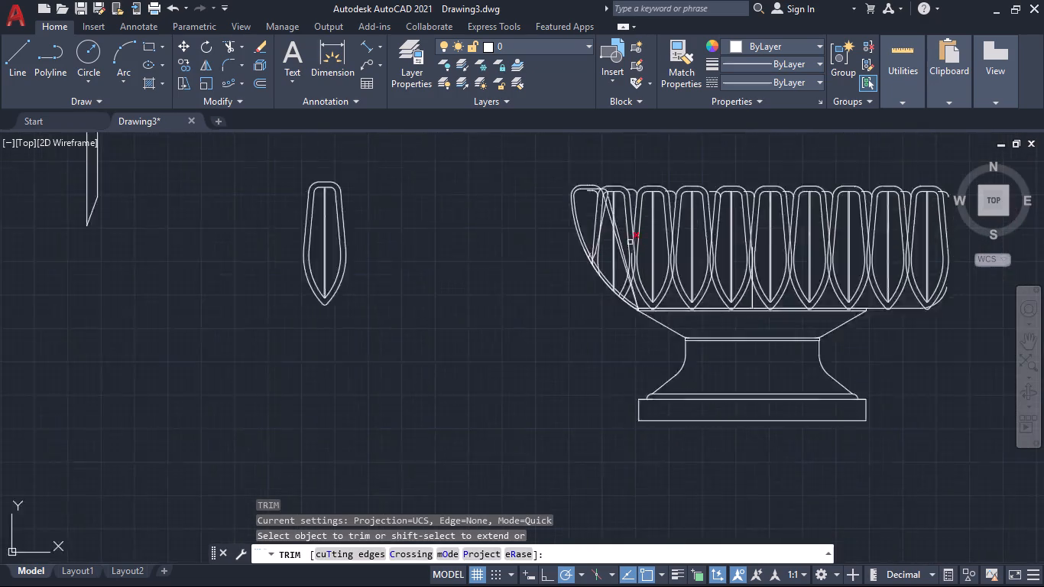
scroll(630, 242, "down", 1)
scroll(605, 262, "up", 5)
middle_click_drag(605, 259, 498, 417)
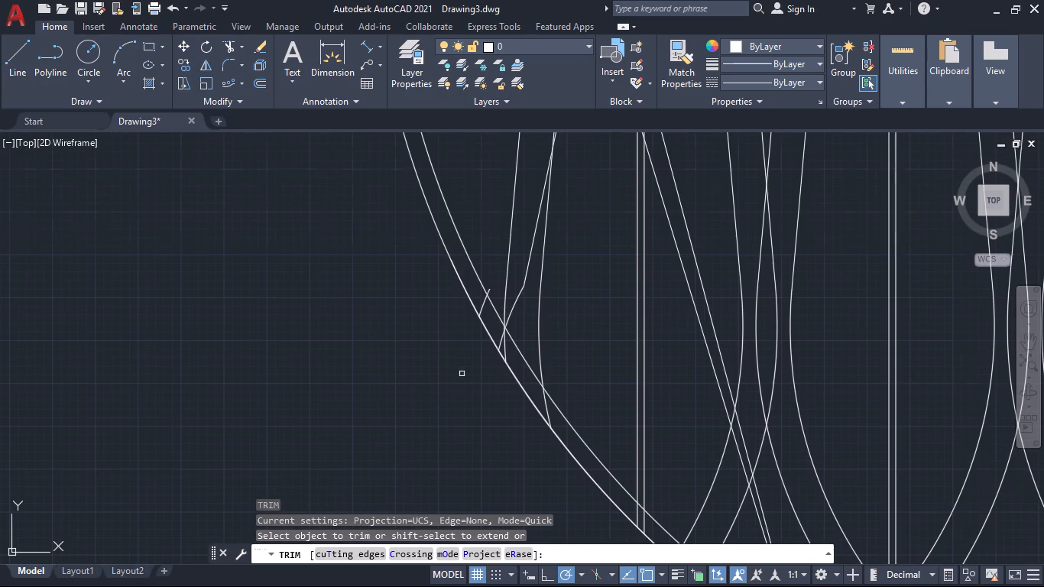
left_click(474, 294)
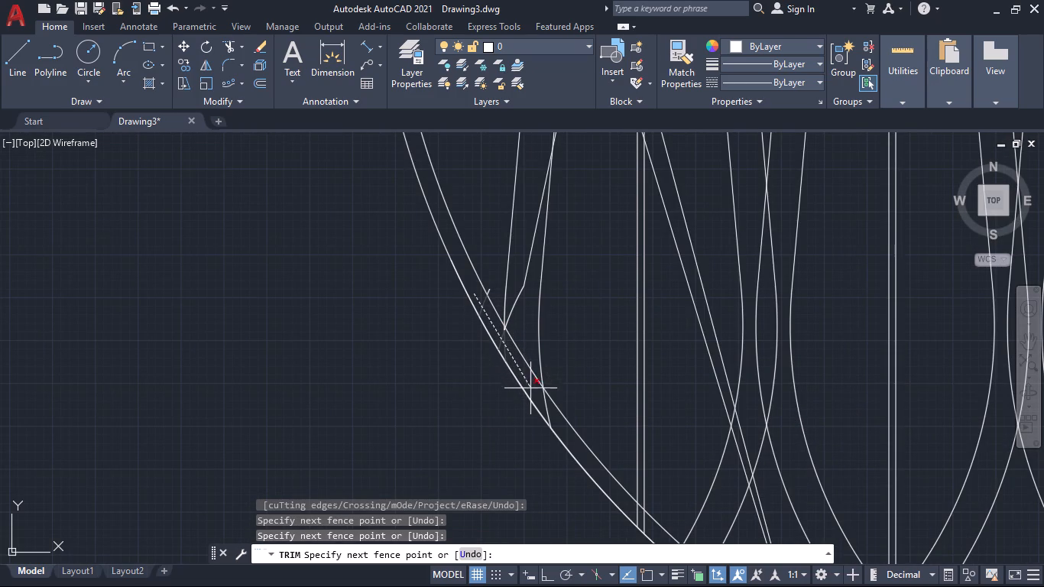
left_click(561, 428)
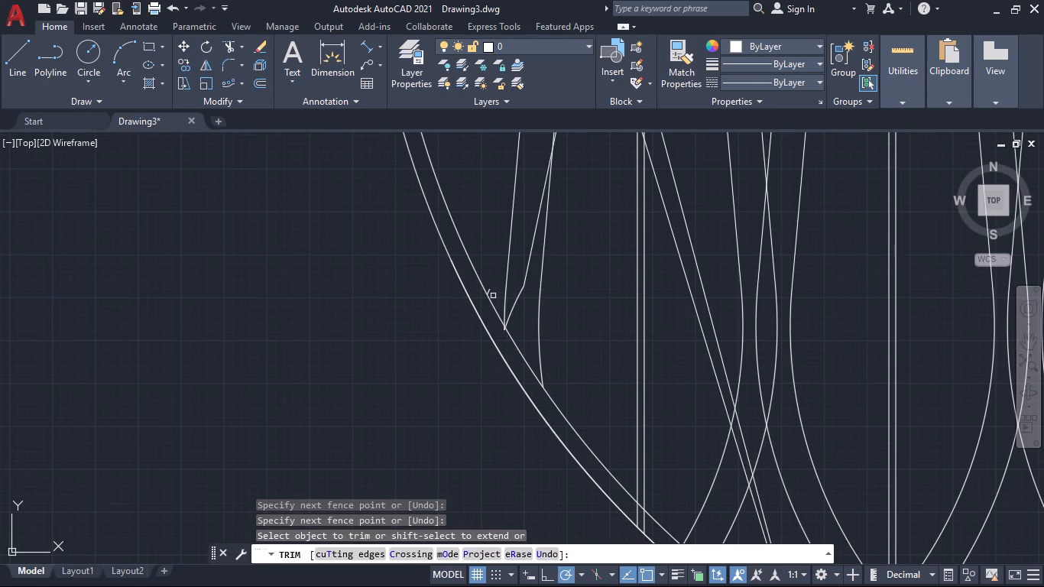
left_click(488, 290)
scroll(501, 332, "up", 5)
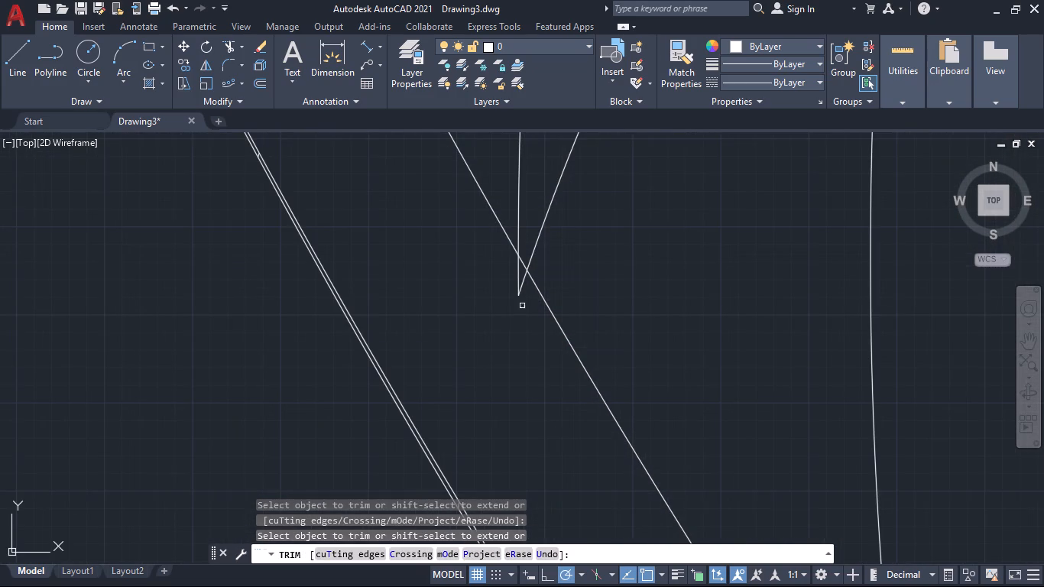
left_click(527, 297)
left_click(509, 270)
Trim the overlapping slanted line and short bent segment near the lower end of the second petal's left side.
scroll(551, 344, "down", 5)
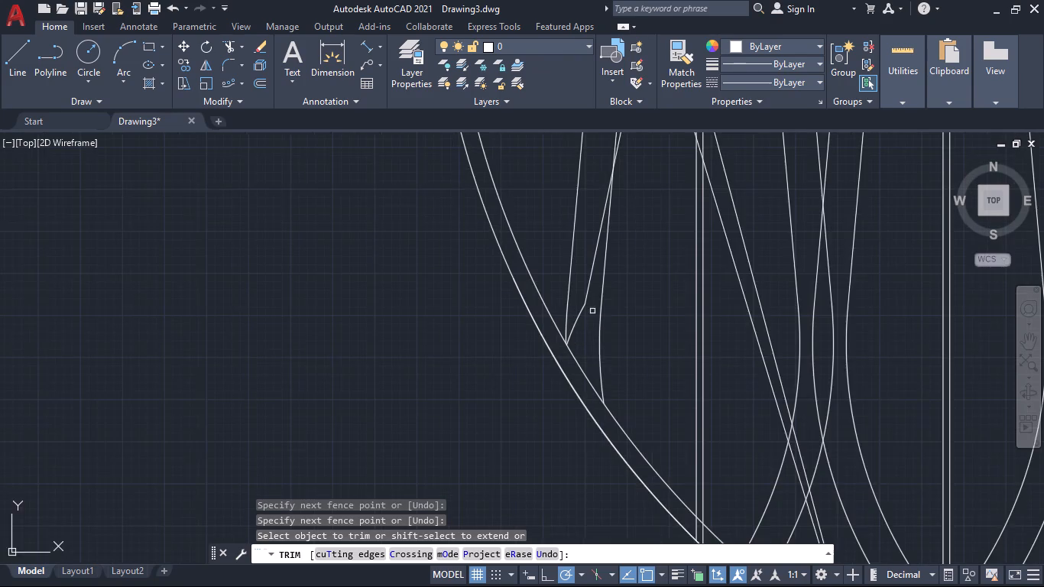
scroll(592, 311, "down", 2)
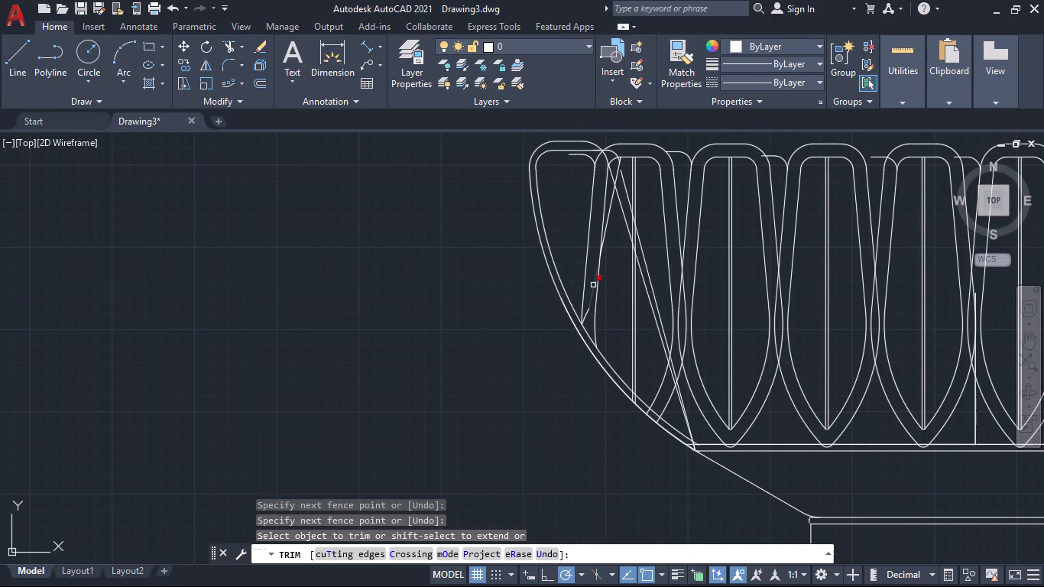
left_click(593, 285, "shift")
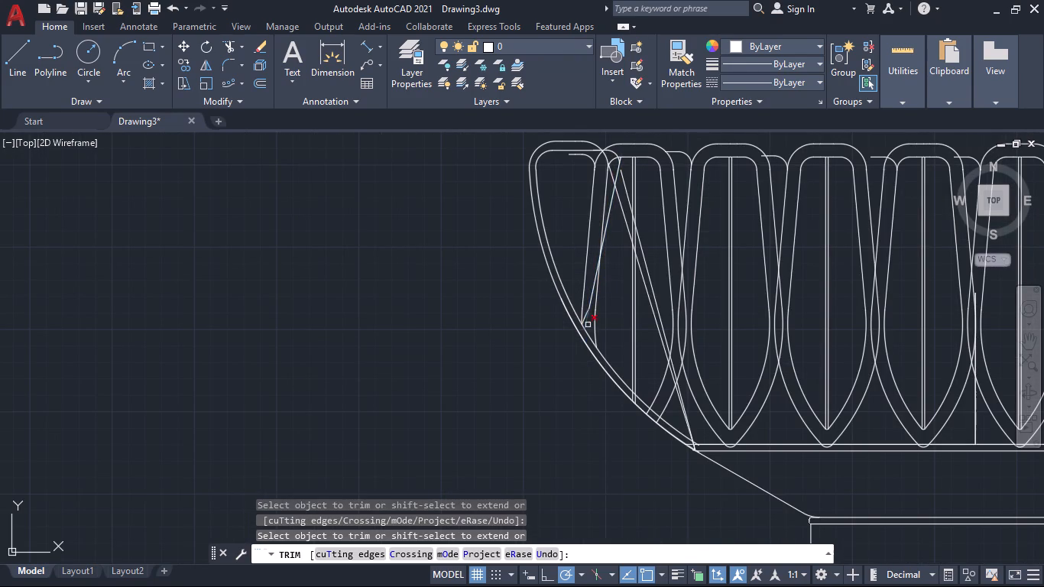
scroll(585, 322, "up", 3)
left_click(579, 303)
scroll(597, 324, "down", 2)
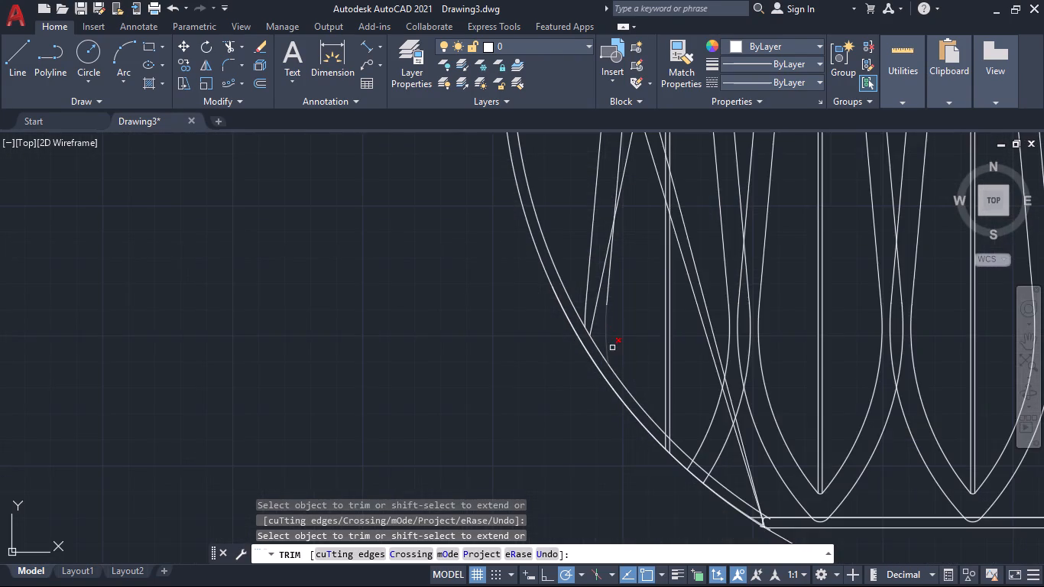
Trim the second petal's centre lines and right-side curves back to the first petal's inner curve.
scroll(621, 355, "down", 3)
scroll(634, 381, "up", 5)
left_click(580, 315)
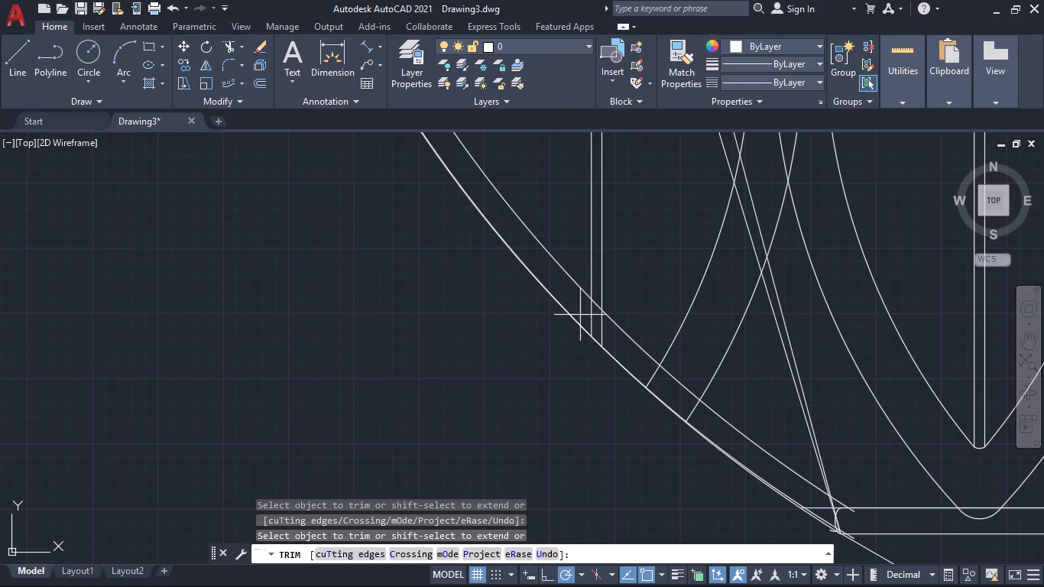
left_click(703, 423)
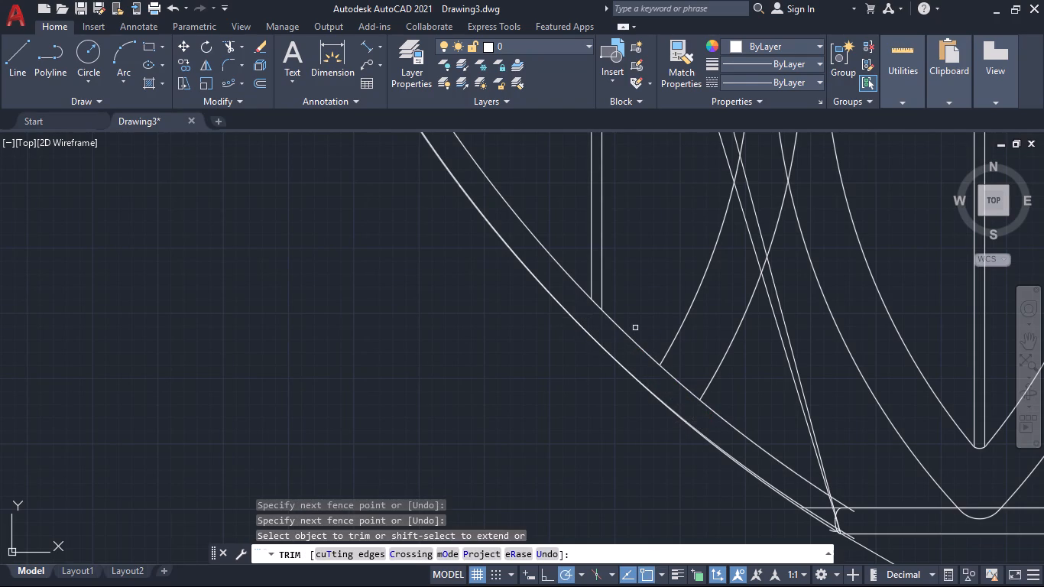
Trim the two slanted lines at the first petal's inner curve and cut the outer curves off level with the band's upper line.
scroll(663, 342, "down", 4)
scroll(686, 370, "up", 4)
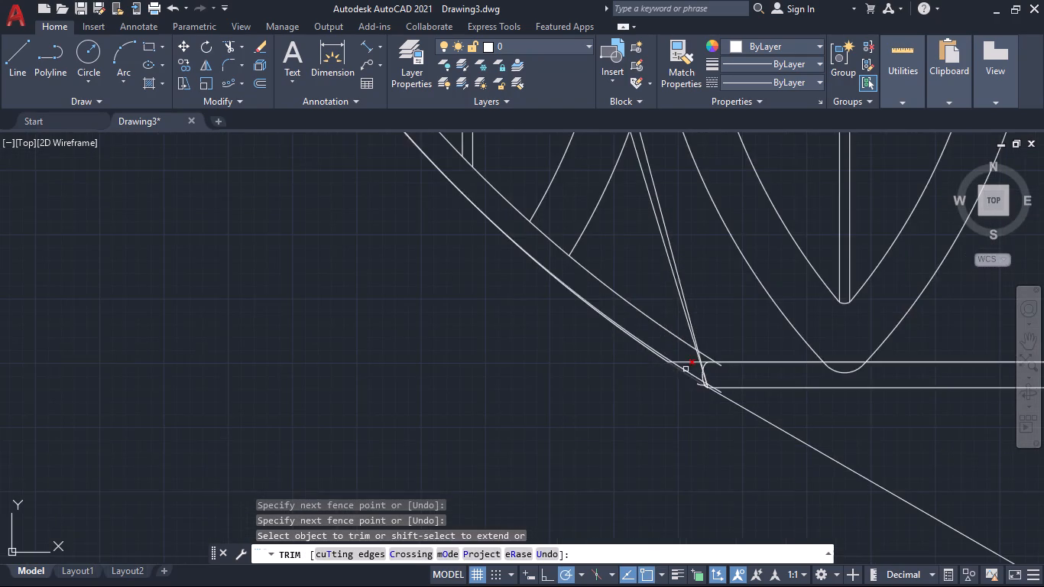
scroll(686, 369, "up", 1)
left_click(670, 345)
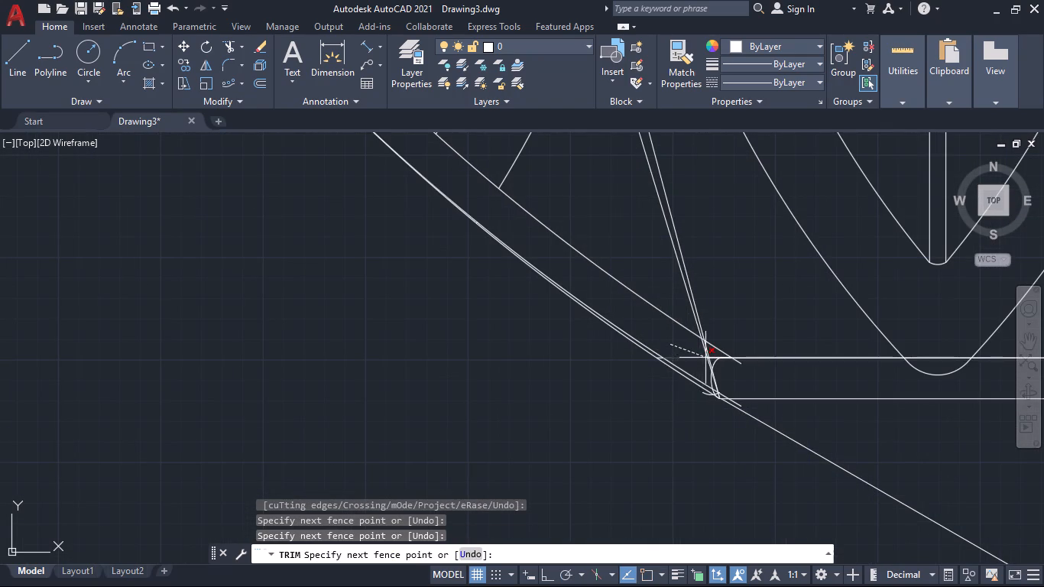
left_click(713, 355)
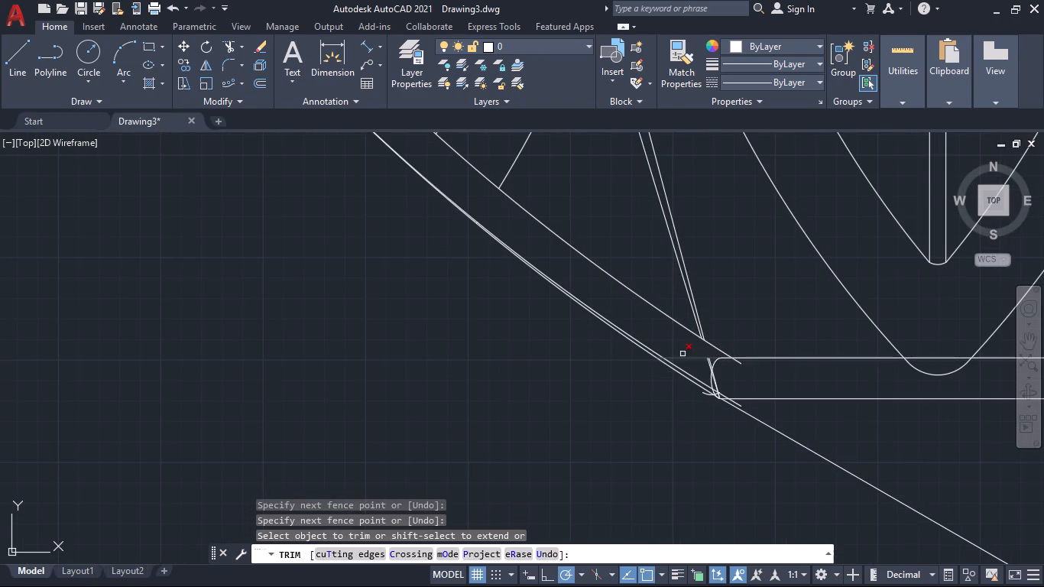
left_click(682, 354)
left_click(712, 404)
Trim the slanted line ends sticking out past the upper part of the base band's rounded left end.
scroll(712, 404, "up", 3)
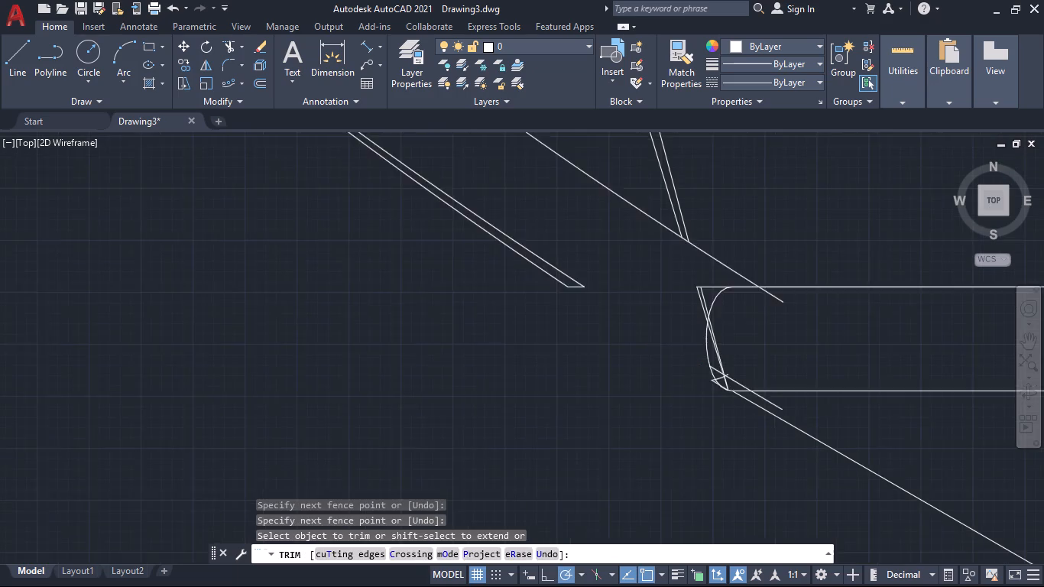
scroll(712, 404, "up", 2)
left_click(730, 258)
left_click(751, 319)
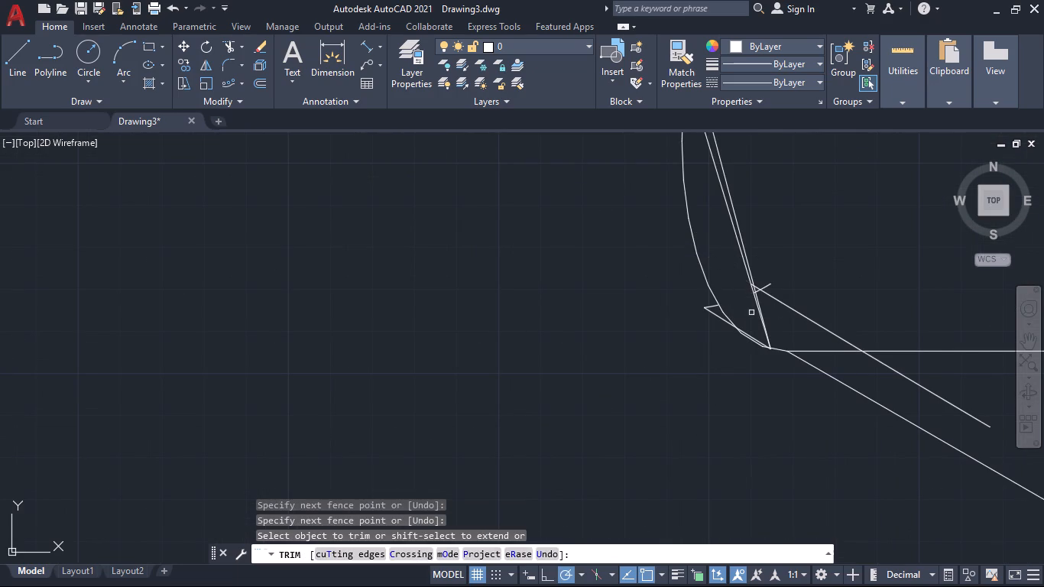
scroll(745, 310, "down", 3)
left_click(741, 209)
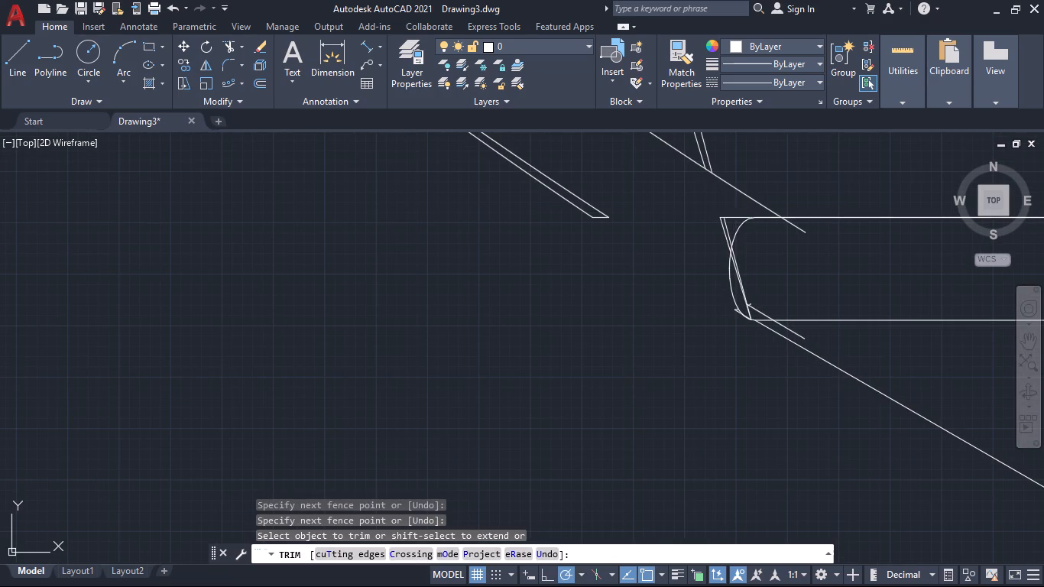
left_click(718, 255)
left_click(725, 213)
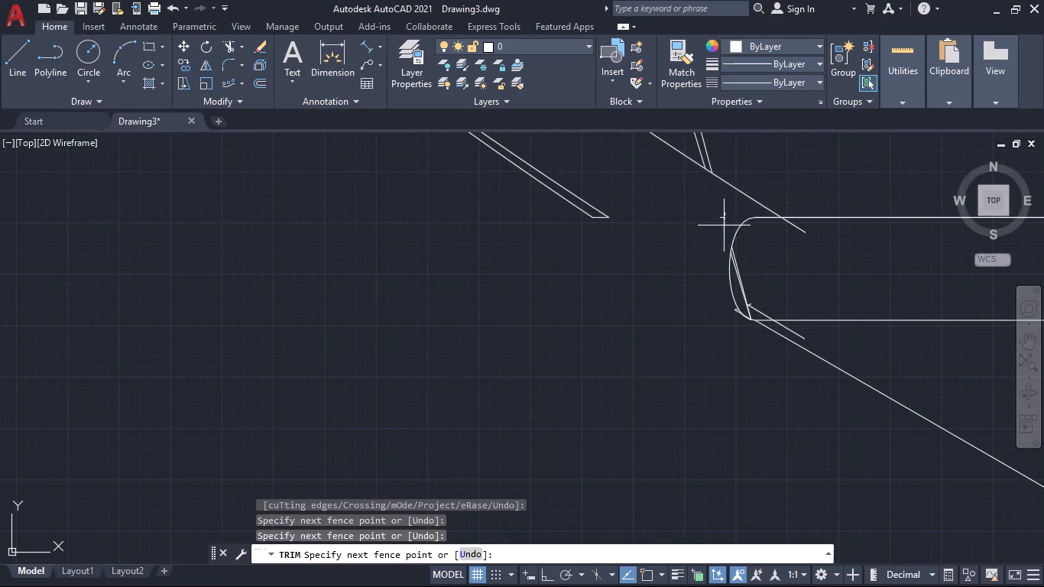
left_click(721, 219)
Trim the short stray segments crossing the lower part of the base band's rounded left end.
scroll(727, 293, "up", 3)
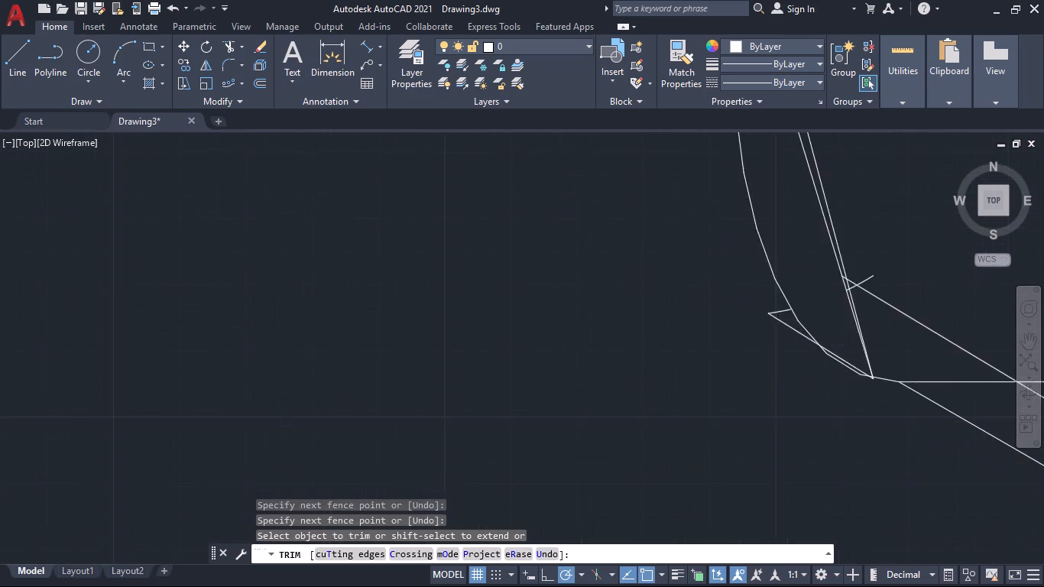
scroll(726, 319, "up", 2)
left_click(773, 290)
left_click(830, 343)
scroll(839, 381, "down", 2)
middle_click_drag(838, 385, 707, 323)
scroll(735, 322, "up", 4)
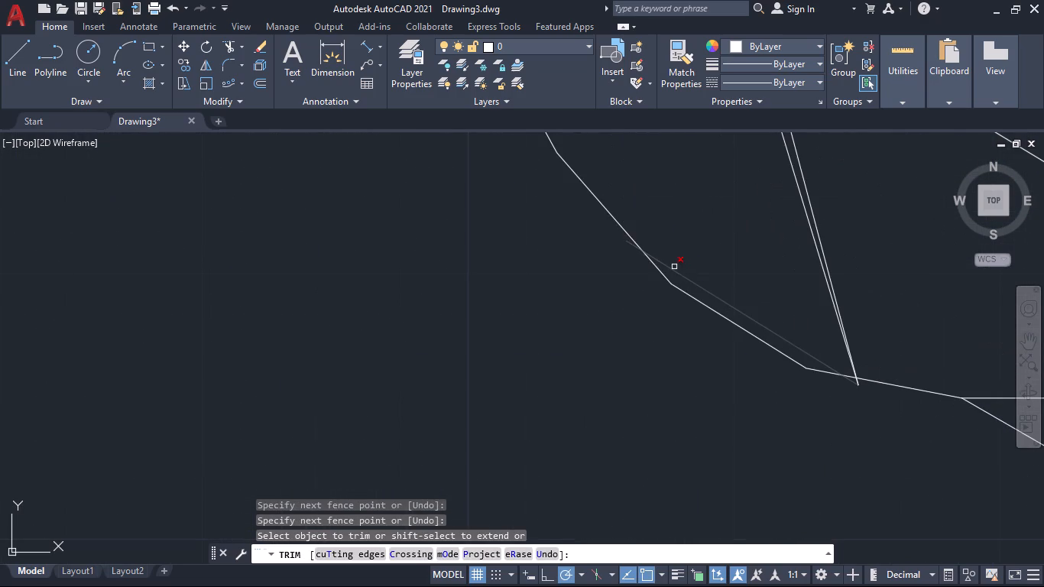
left_click(674, 267)
Trim the two slanted lines and the short sloping line inside the base band's rounded left end.
scroll(722, 293, "down", 3)
scroll(782, 333, "down", 1)
scroll(782, 333, "up", 1)
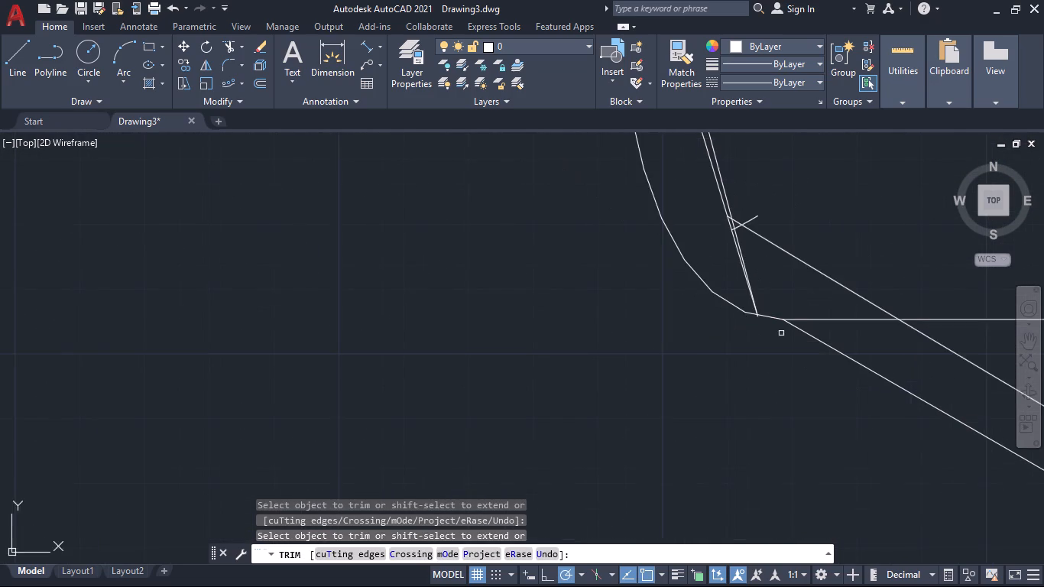
scroll(773, 353, "down", 3)
left_click(751, 248)
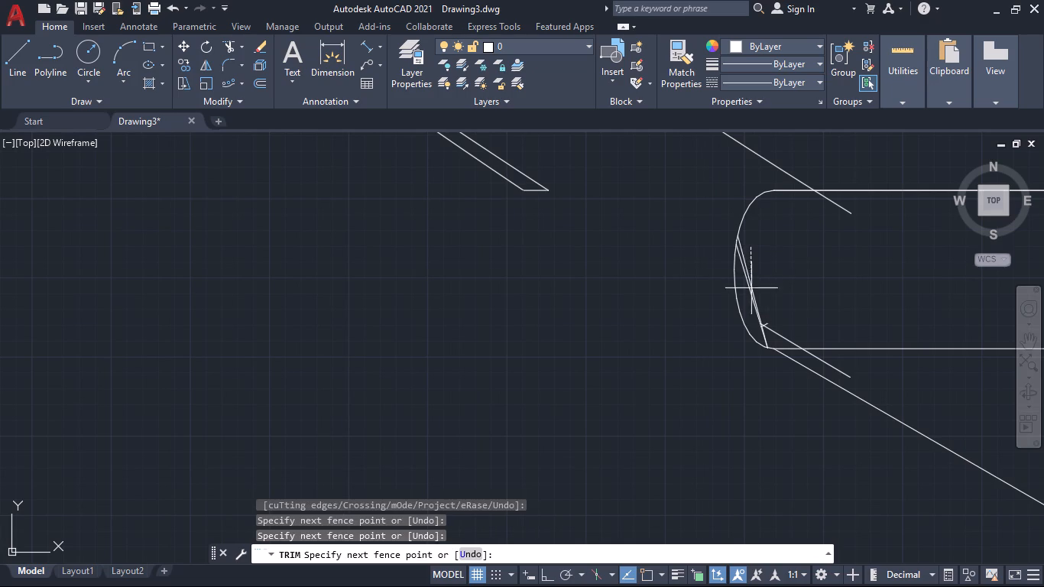
left_click(751, 297)
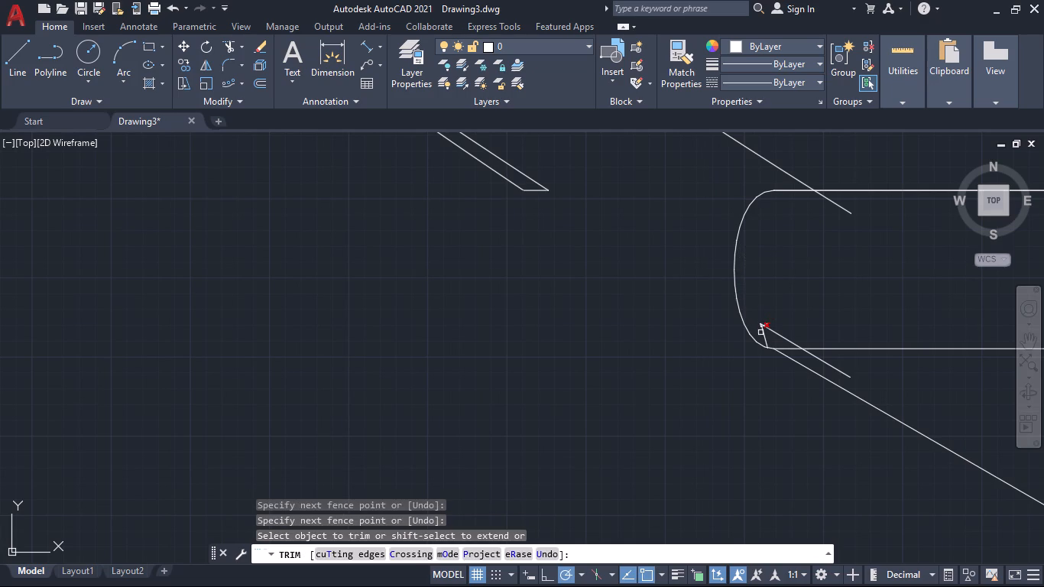
left_click(760, 332)
left_click(776, 330)
left_click(764, 325)
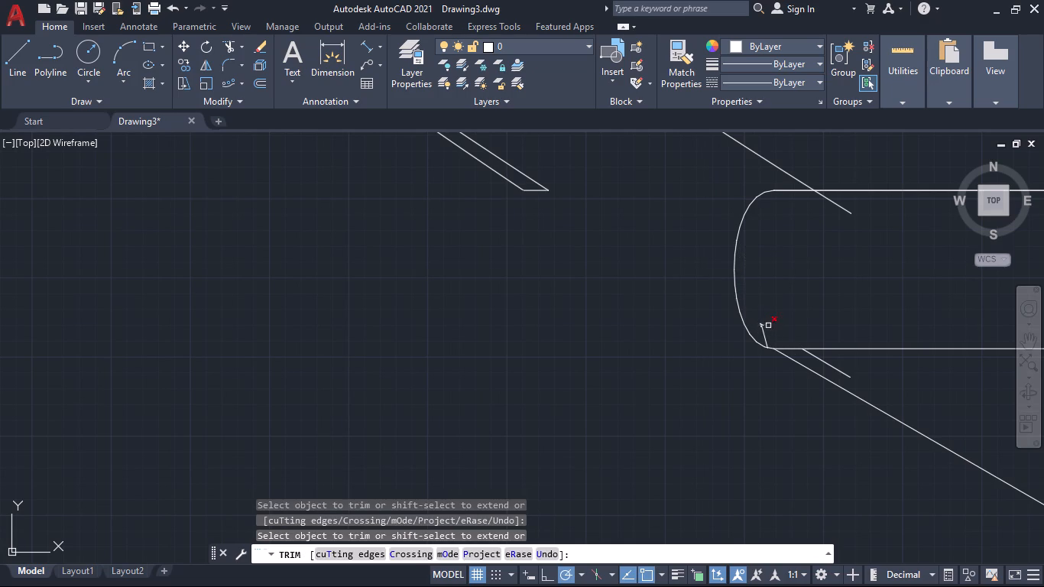
Clear the remaining tiny line fragments inside the base band's rounded left end with Trim.
scroll(768, 326, "down", 2)
middle_click_drag(770, 326, 764, 284)
scroll(754, 300, "up", 6)
middle_click_drag(802, 281, 766, 368)
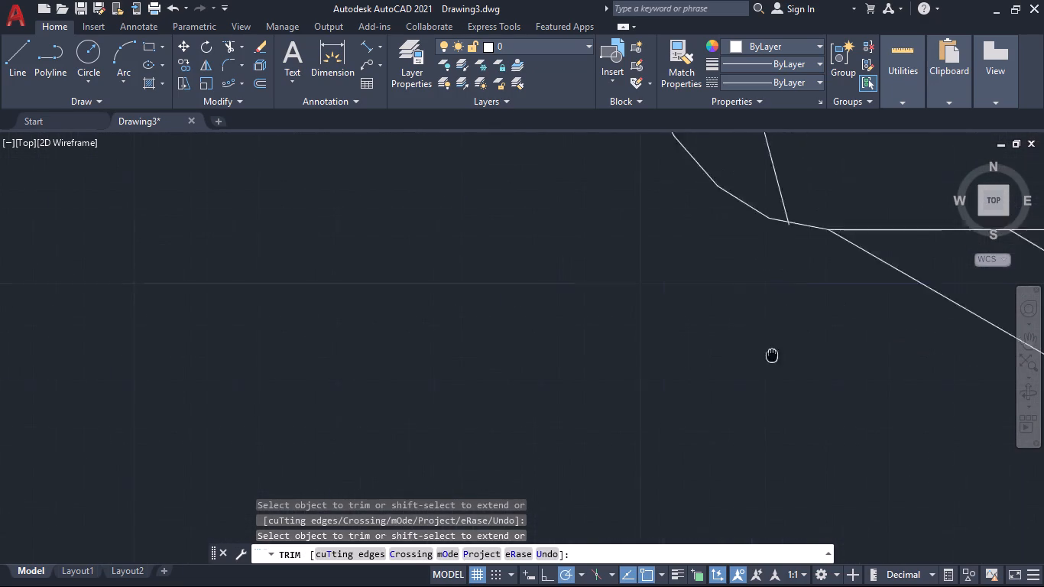
middle_click_drag(766, 368, 712, 477)
left_click(633, 193)
left_click(730, 274)
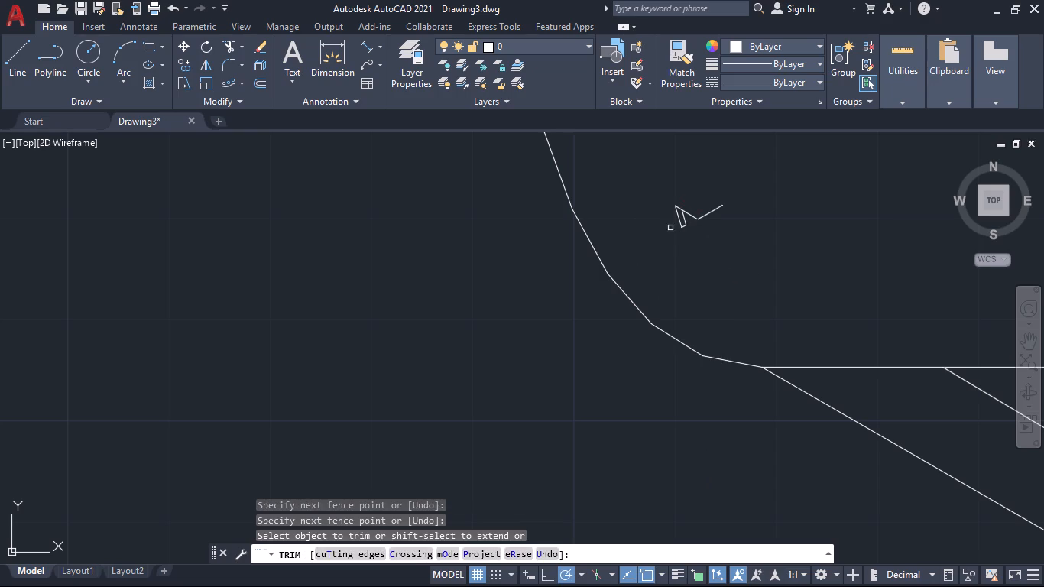
left_click(670, 229)
left_click(699, 204)
left_click(684, 222)
left_click(689, 235)
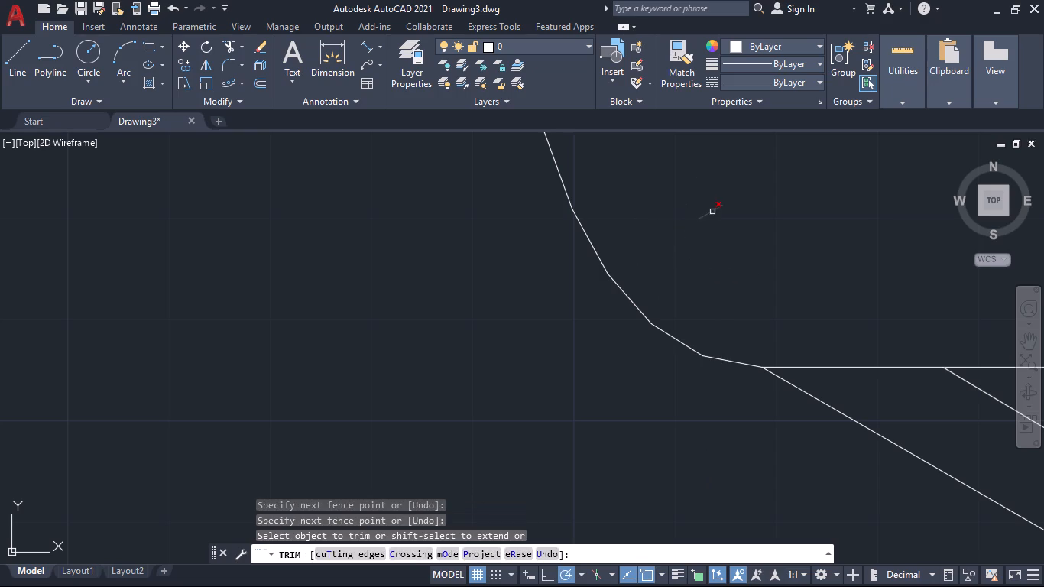
left_click(712, 209)
Remove the short sloping line left beneath the base band, alongside the pedestal's slanted edge.
scroll(764, 271, "down", 3)
middle_click_drag(777, 271, 725, 235)
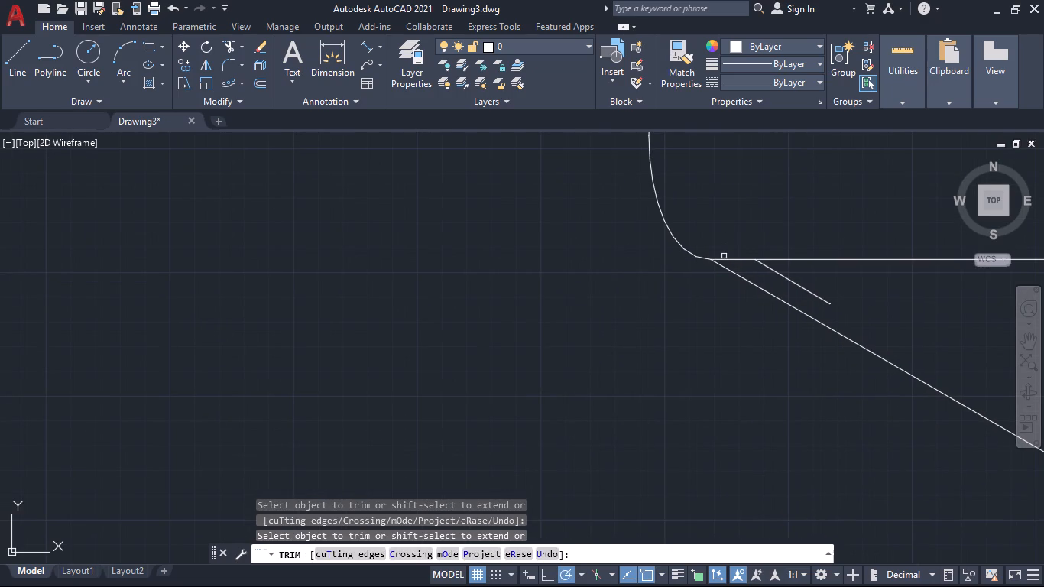
left_click(781, 272)
Trim the end of the petals' curved edge where it extends below the base band's top line at the band's rounded left end.
scroll(819, 316, "down", 4)
middle_click_drag(808, 352, 680, 337)
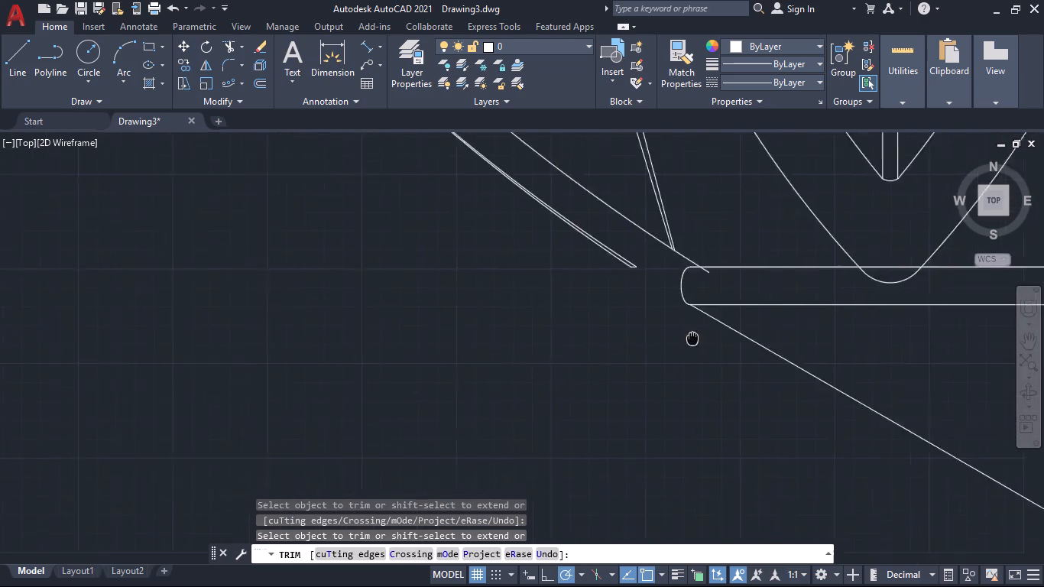
middle_click_drag(680, 337, 587, 365)
scroll(582, 257, "up", 3)
left_click(669, 435)
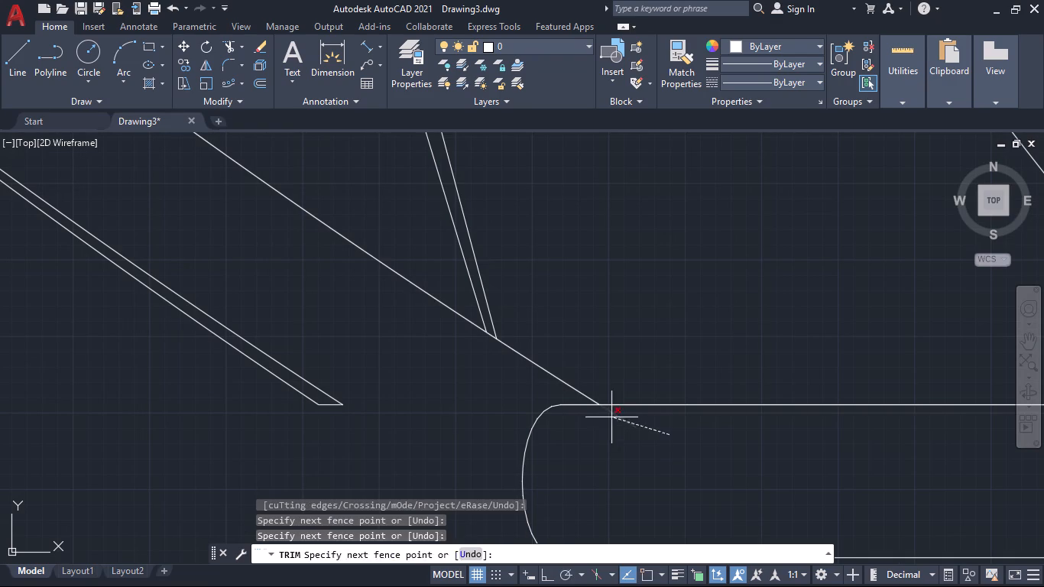
left_click(611, 417)
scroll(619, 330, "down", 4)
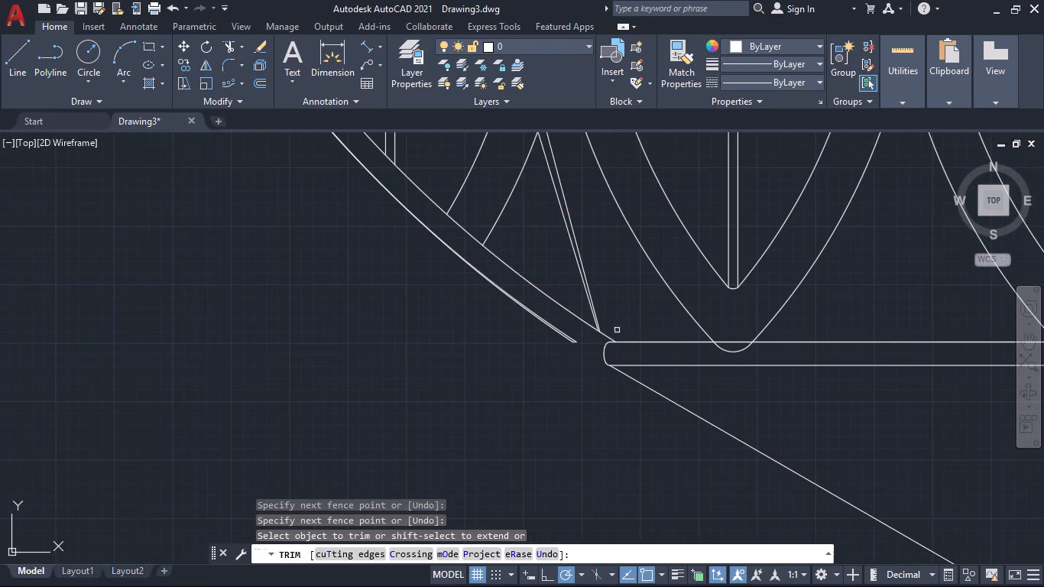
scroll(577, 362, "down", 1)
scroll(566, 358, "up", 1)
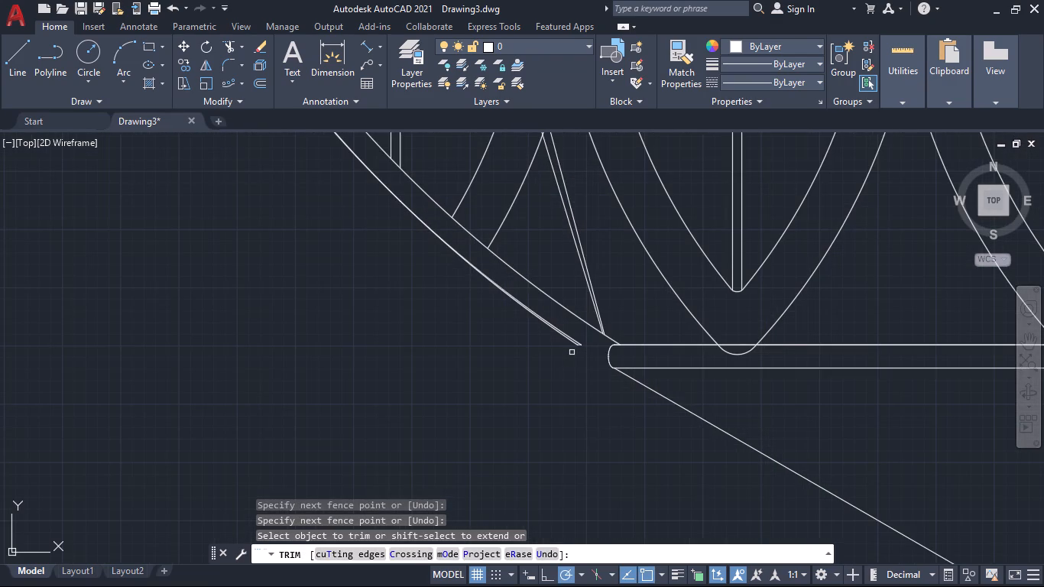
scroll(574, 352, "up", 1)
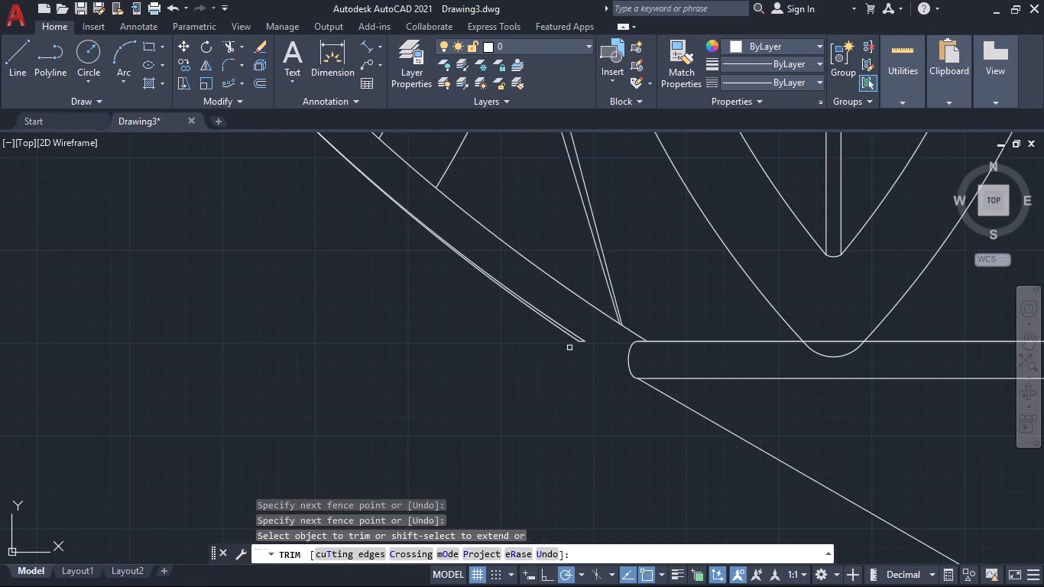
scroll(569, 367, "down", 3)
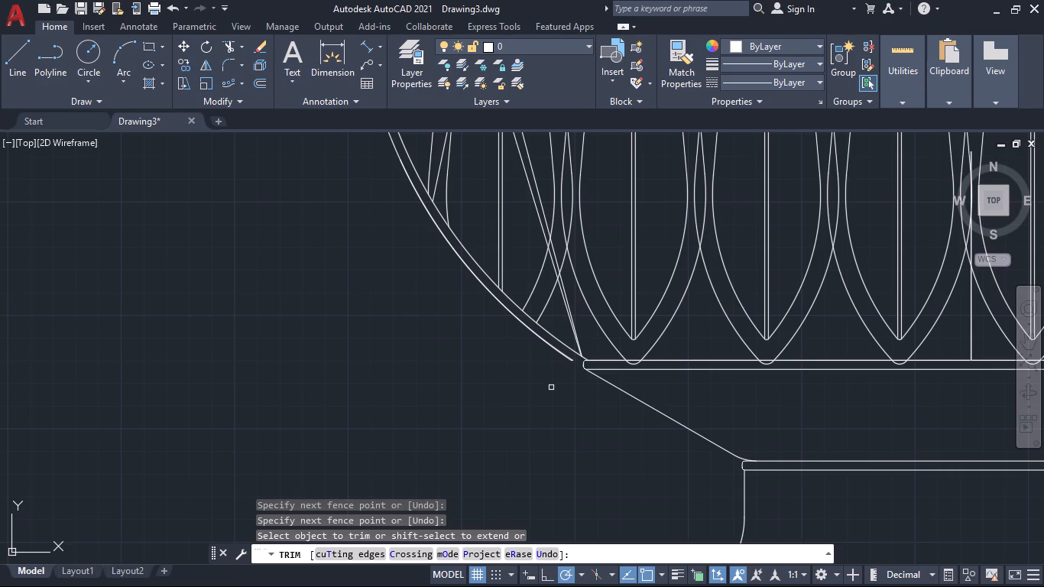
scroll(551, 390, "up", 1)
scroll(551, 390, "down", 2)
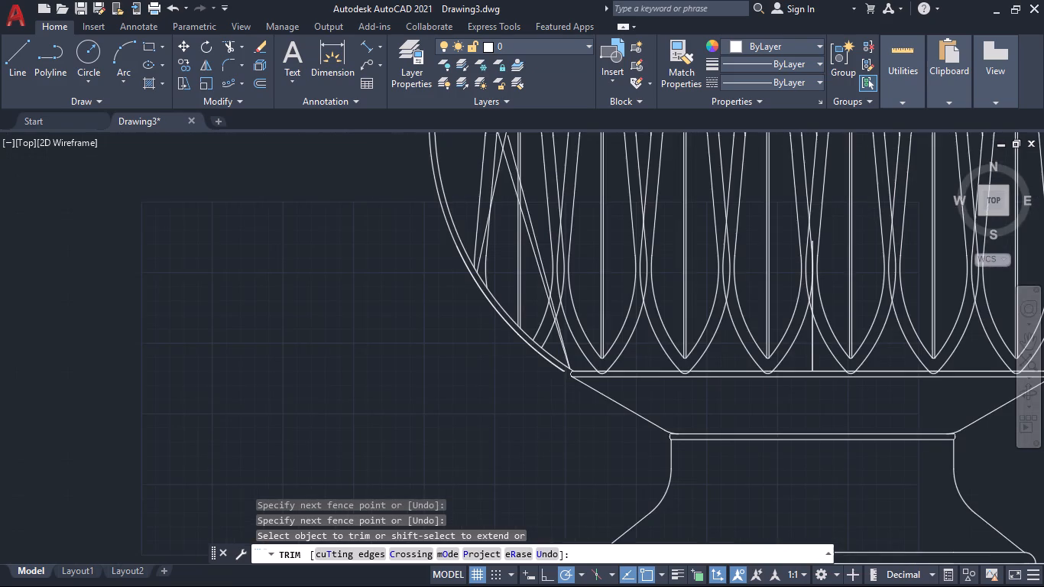
Trim the lower parts of the two slanted lines crossing the second petal, from the base band up to the petal's central rib.
middle_click_drag(551, 390, 498, 465)
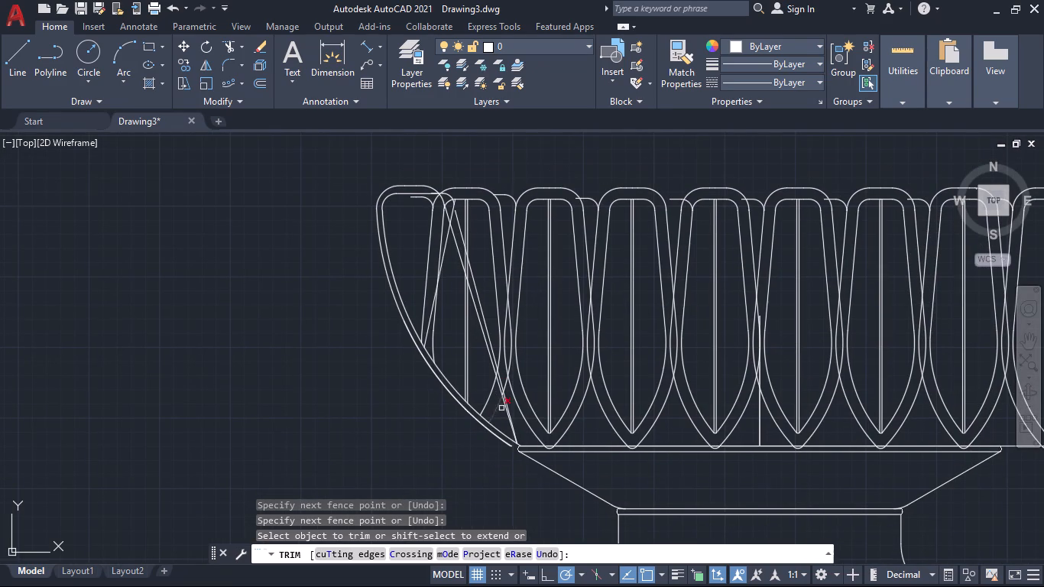
left_click(509, 418)
left_click(504, 408)
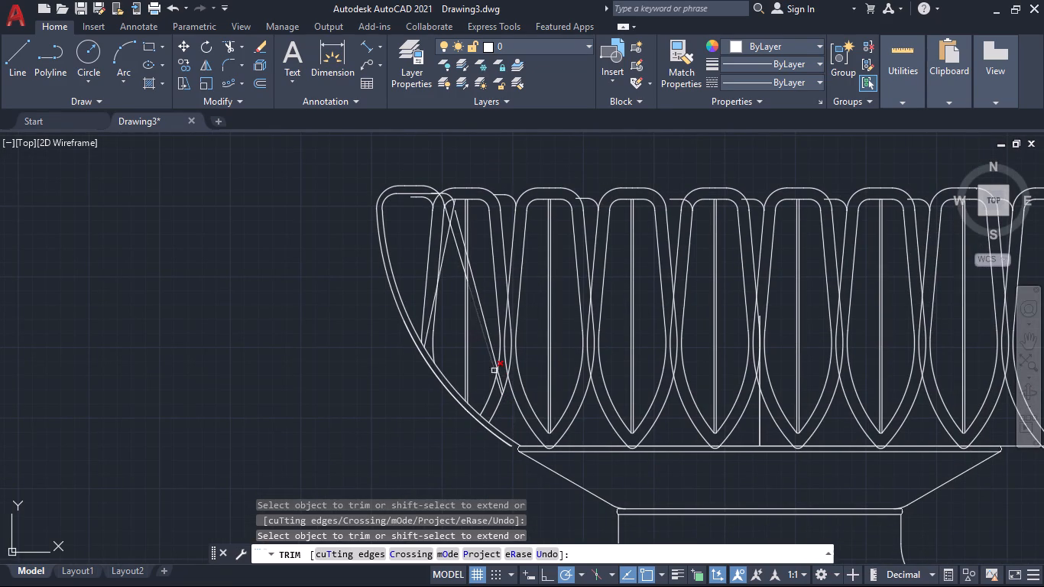
scroll(494, 389, "up", 2)
left_click(507, 357)
left_click(495, 390)
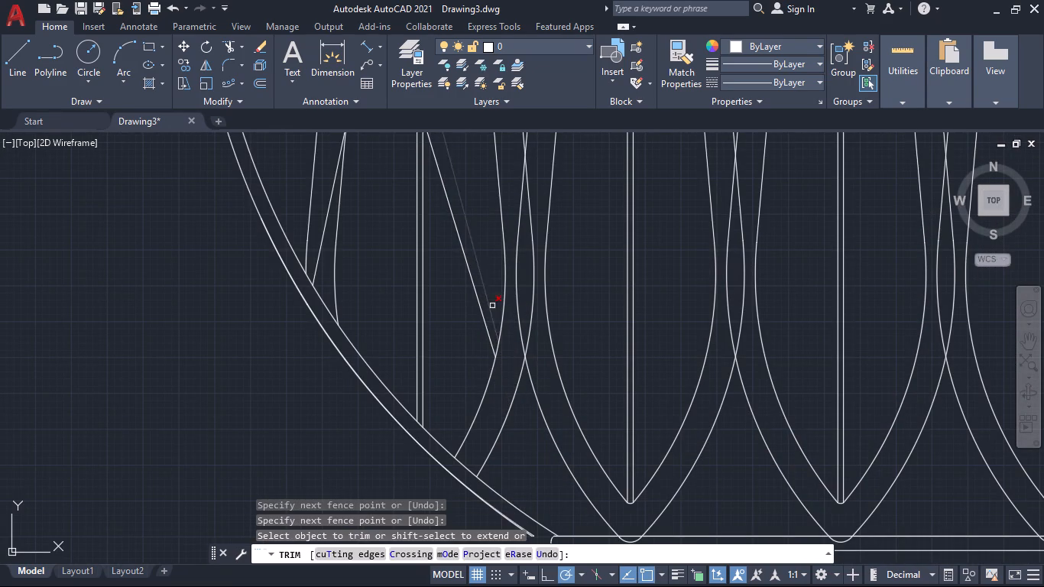
left_click(487, 292)
left_click(470, 312)
left_click(483, 291)
Trim the two slanted lines inside the second petal's central rib and their remaining lengths between the rib and the petal's left edge.
scroll(465, 309, "down", 3)
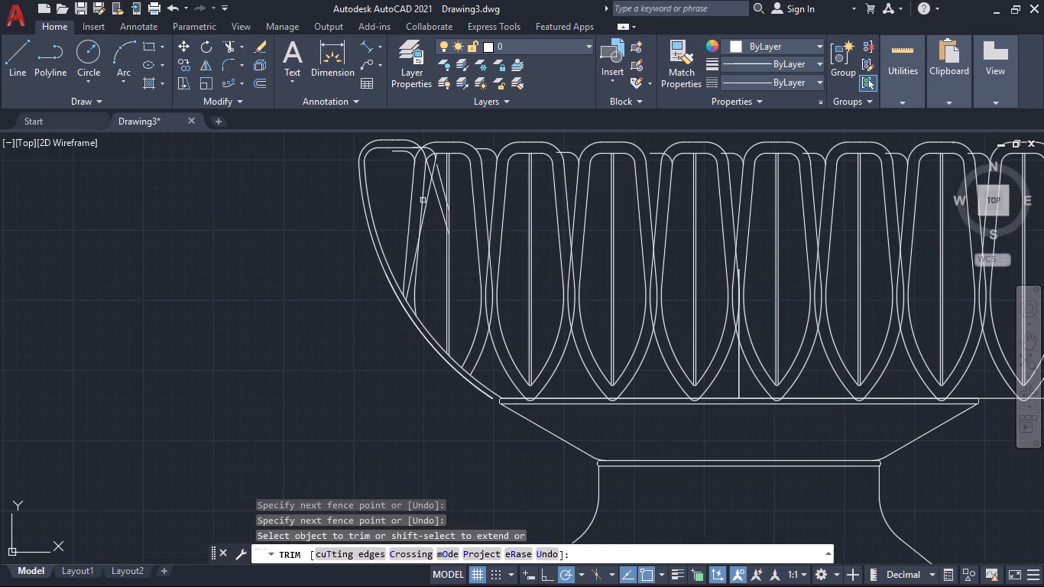
scroll(436, 206, "up", 3)
middle_click_drag(438, 261, 433, 346)
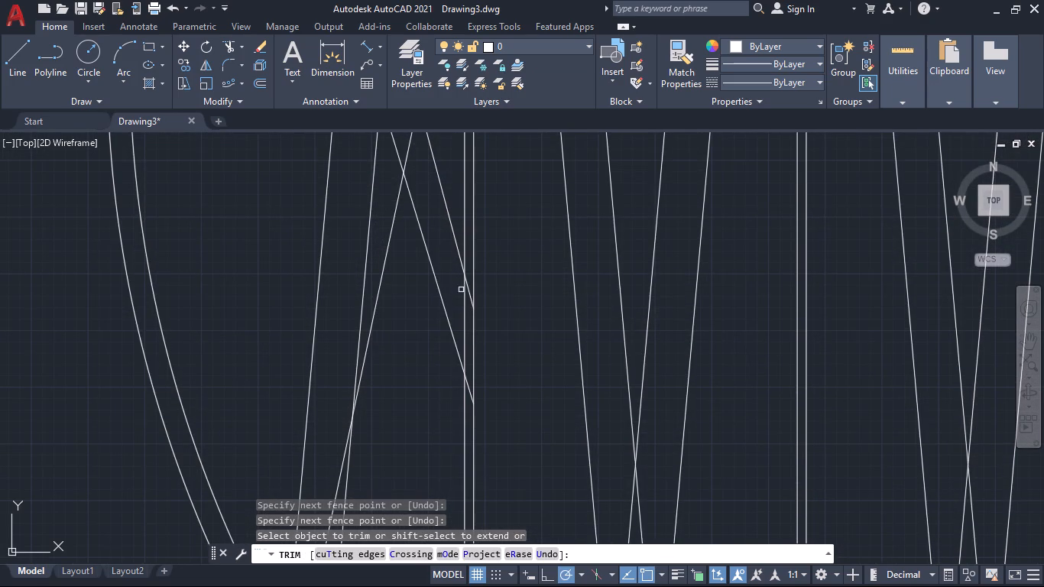
left_click(469, 290)
left_click(468, 386)
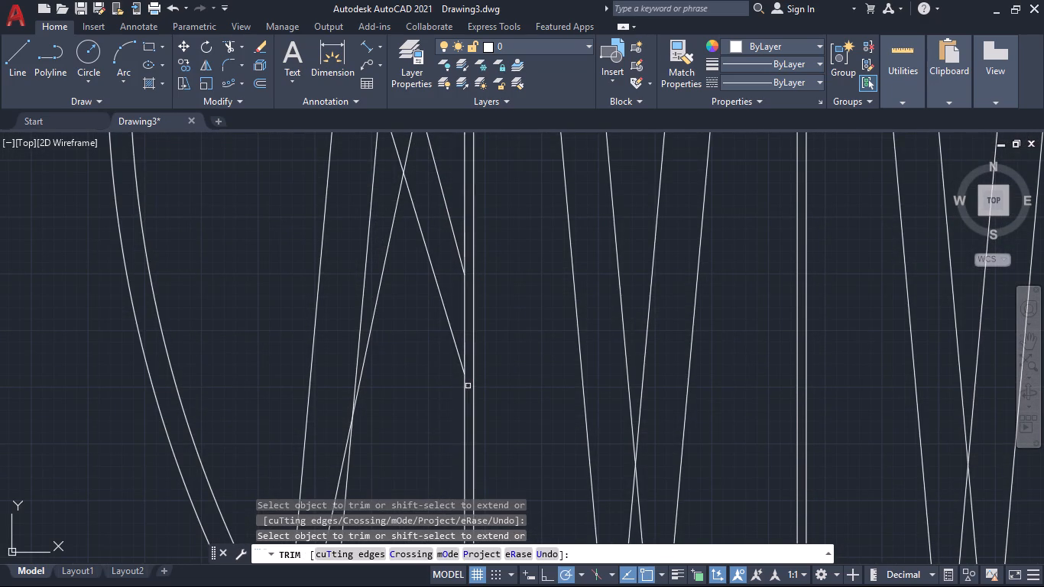
scroll(452, 337, "down", 2)
left_click(449, 275)
left_click(438, 327)
left_click(449, 292)
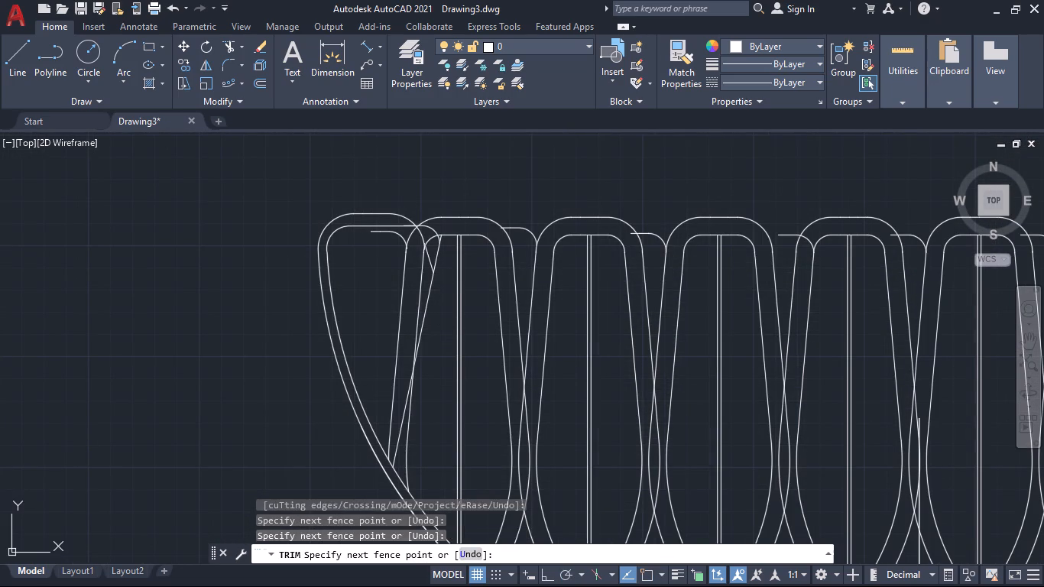
Trim the leftover line stubs and the short arc tail around the second petal's inner upper-left rounded corner.
scroll(424, 267, "up", 2)
left_click(432, 252)
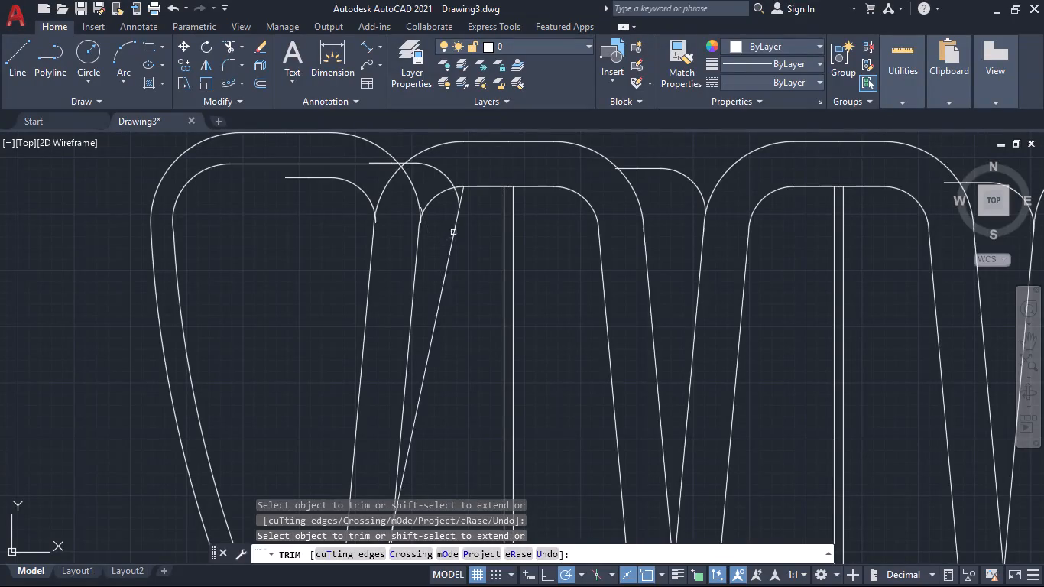
left_click(463, 196)
scroll(423, 221, "up", 3)
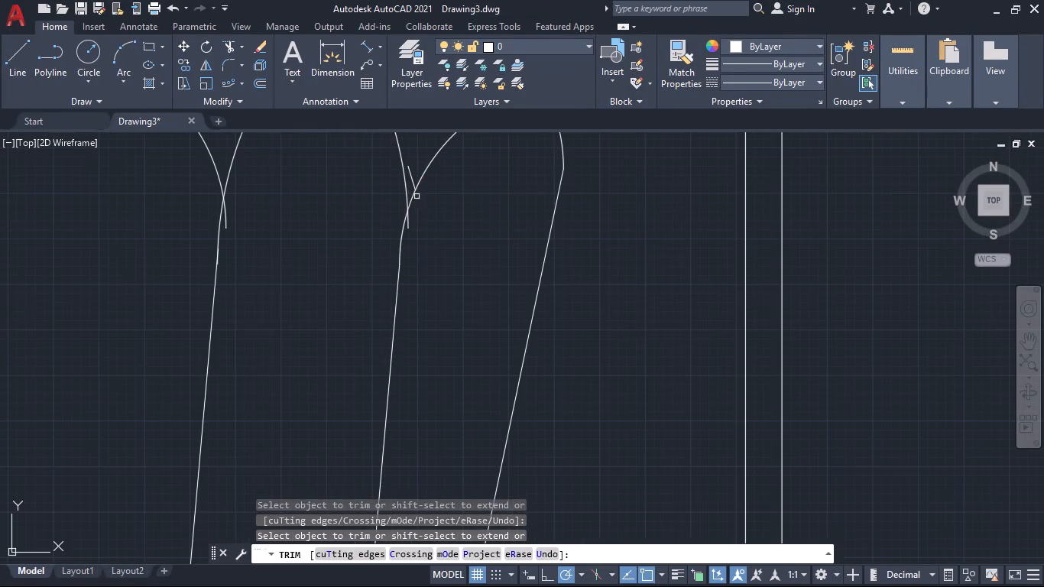
left_click(413, 176)
left_click(408, 219)
Trim the arc tail and the short overlapping line where the first petal's innermost arc meets the second petal's outer left edge.
scroll(391, 279, "down", 3)
scroll(345, 268, "up", 2)
left_click(336, 258)
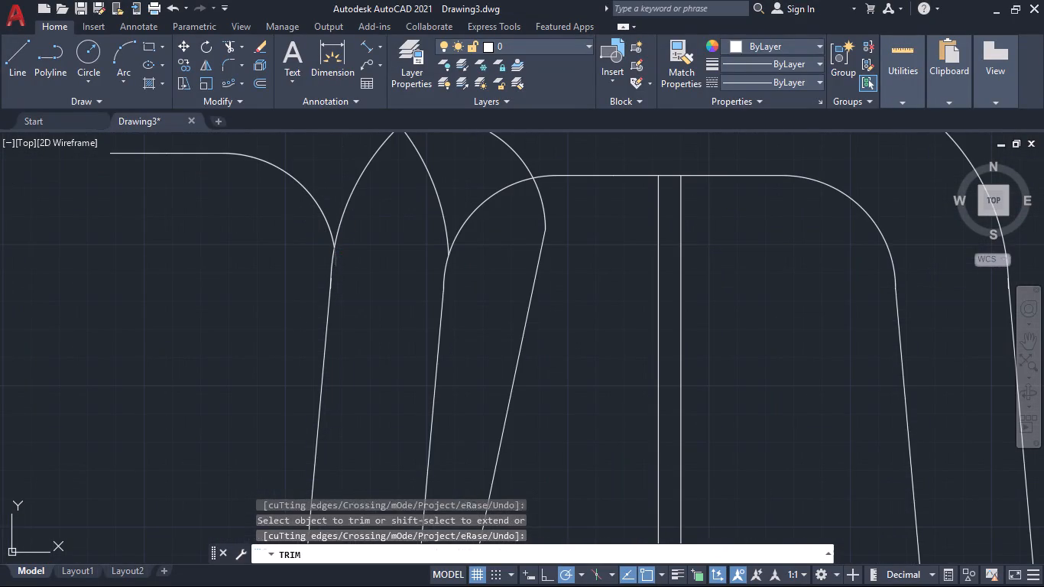
scroll(332, 287, "up", 3)
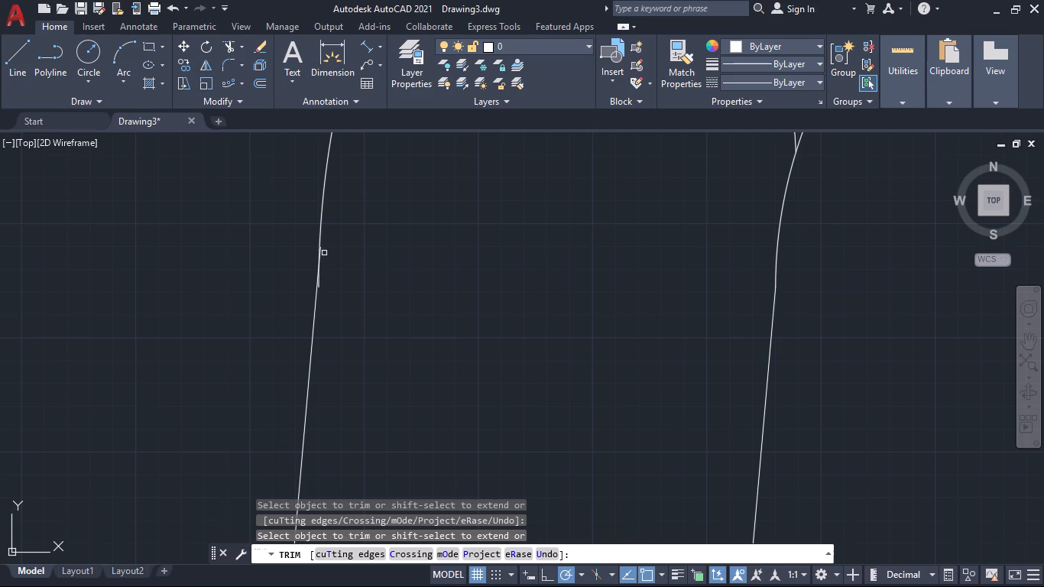
left_click(323, 251)
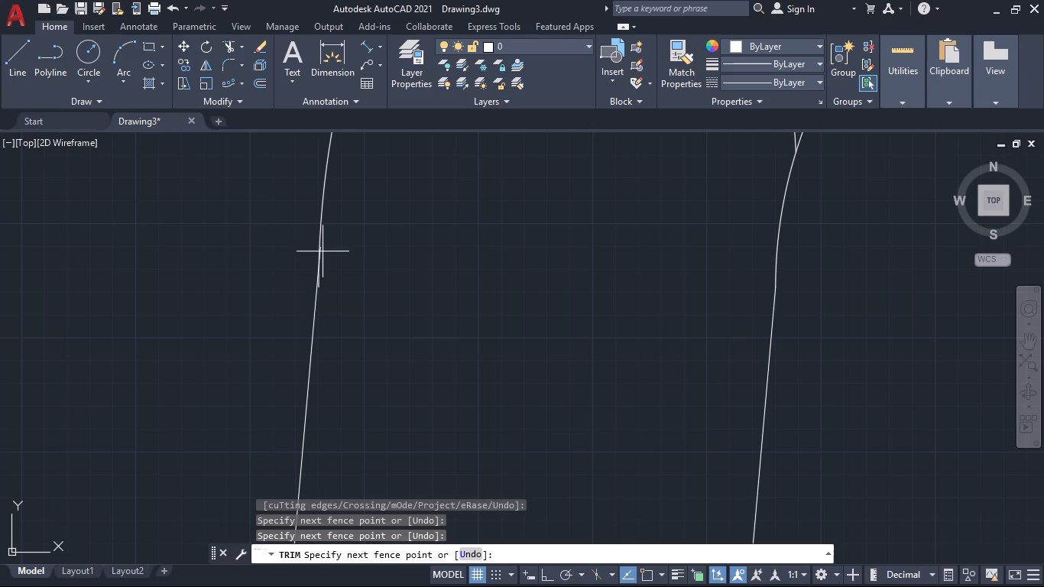
left_click(319, 249)
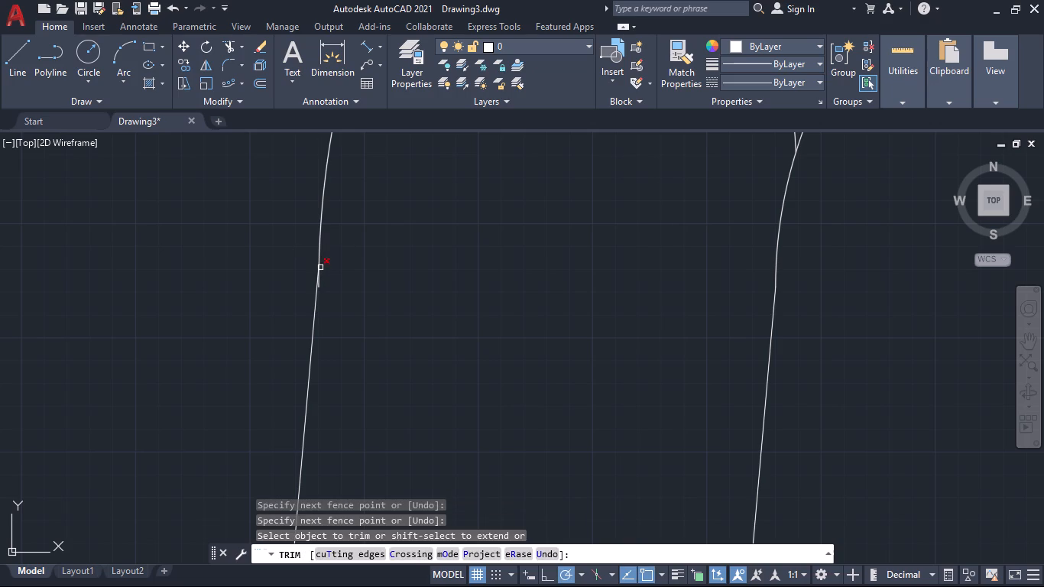
Trim the remaining doubled line fragments along the upper part of the second petal's outer left edge.
scroll(319, 278, "up", 4)
scroll(296, 194, "up", 2)
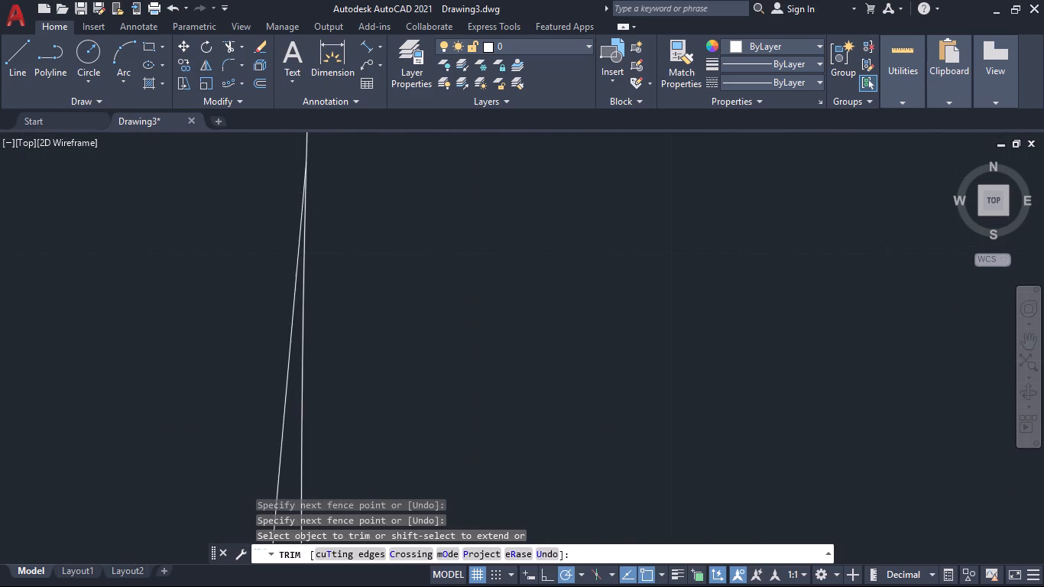
scroll(296, 194, "up", 4)
middle_click_drag(380, 232, 411, 404)
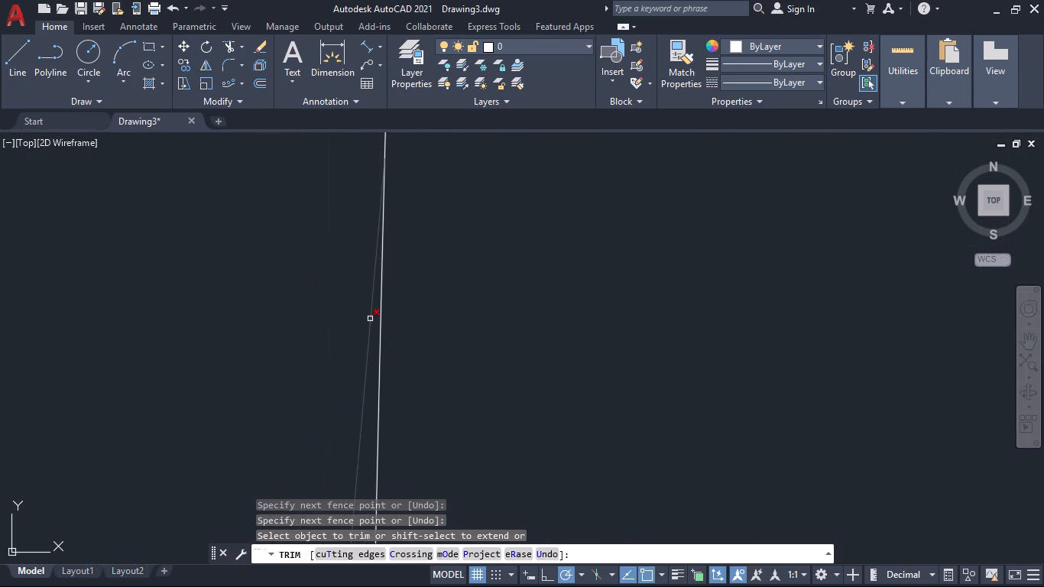
left_click(371, 319, "shift")
scroll(405, 326, "down", 10)
scroll(497, 366, "down", 1)
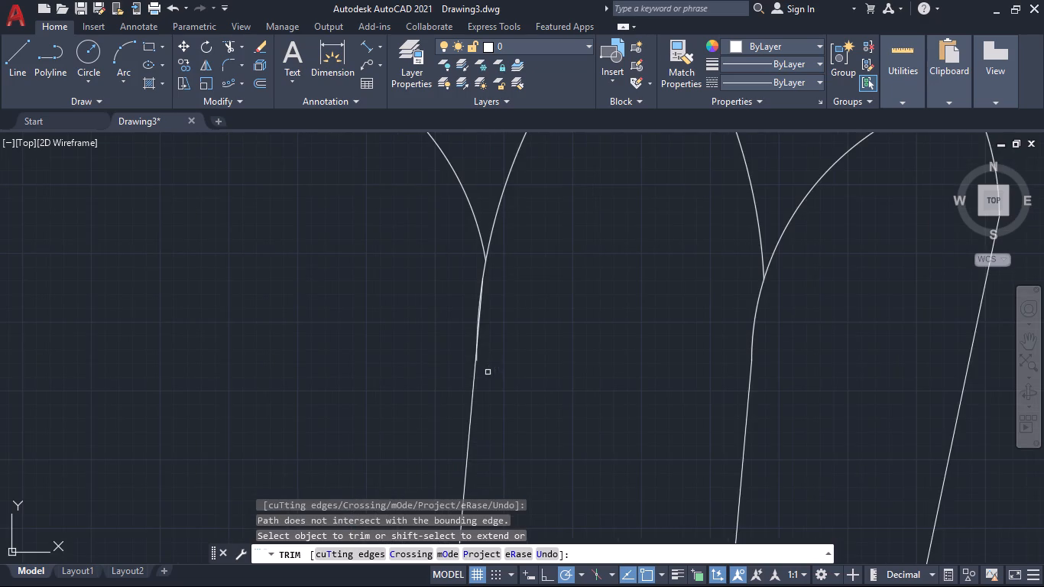
scroll(478, 358, "up", 5)
left_click(445, 373)
scroll(475, 320, "down", 2)
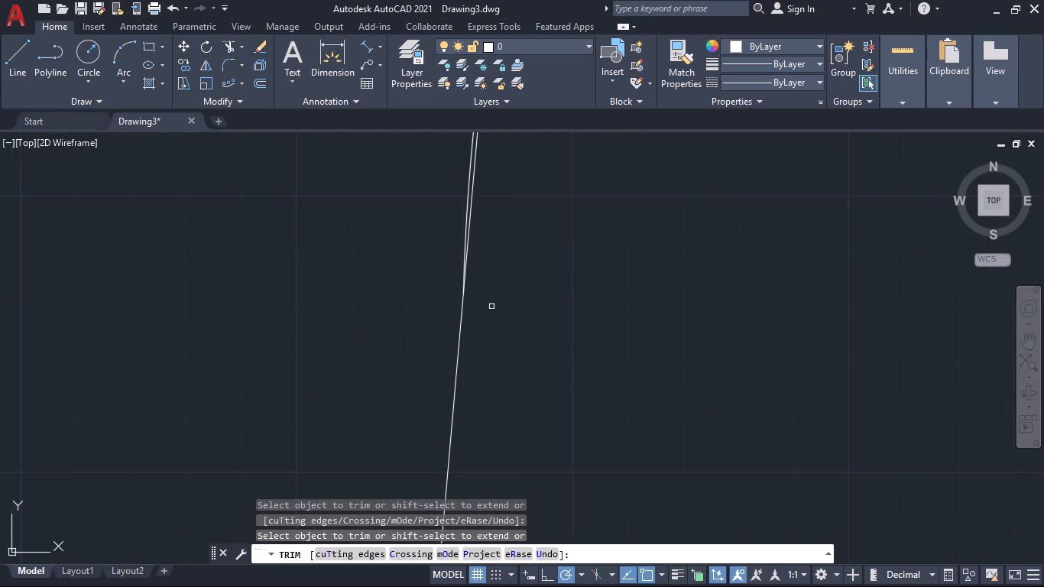
middle_click_drag(511, 285, 515, 409)
left_click(472, 320)
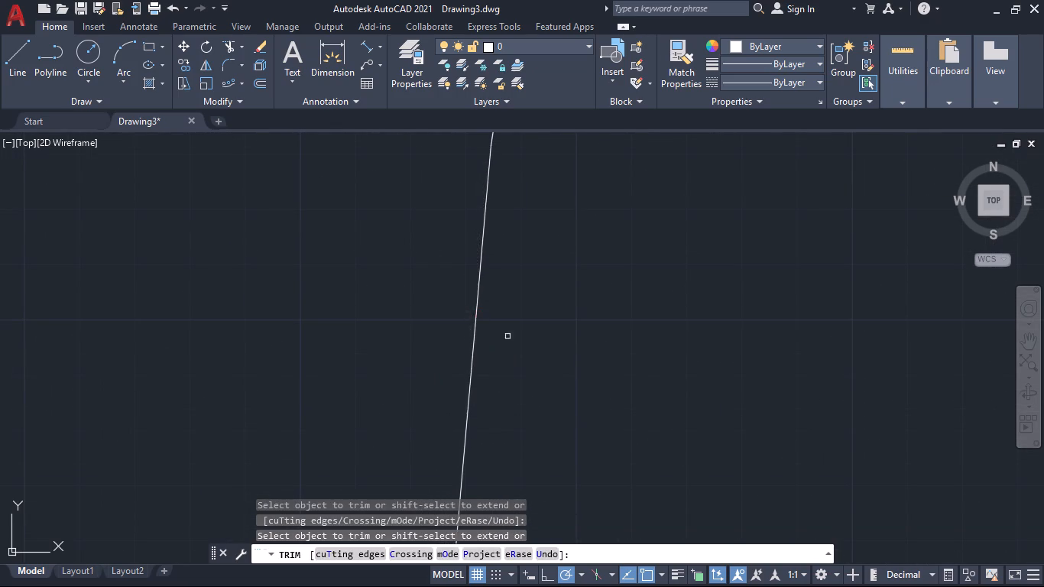
Remove the first petal's inner top horizontal line with Trim and end the command.
scroll(515, 342, "down", 6)
middle_click_drag(542, 366, 459, 287)
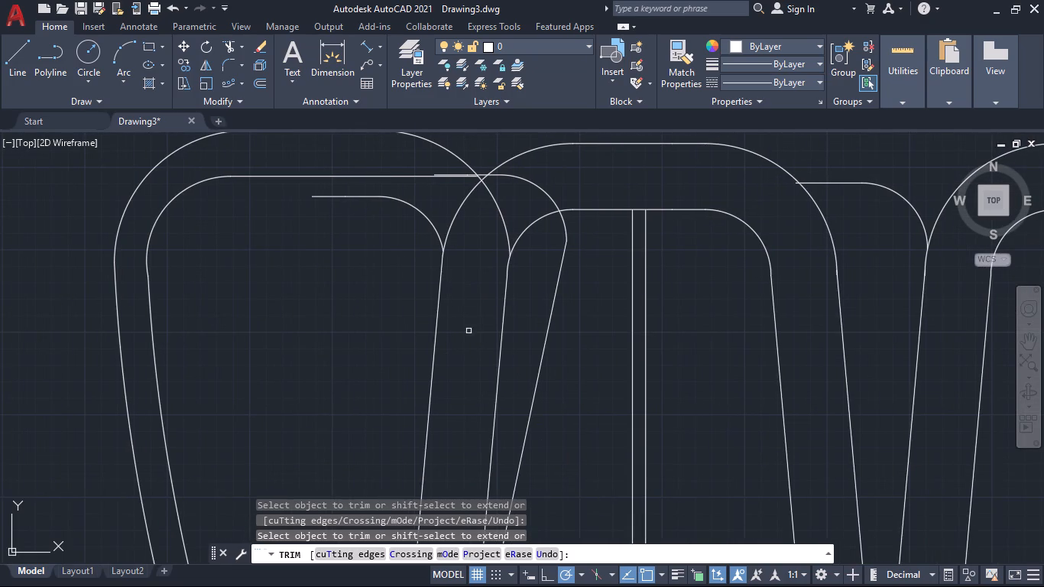
middle_click_drag(481, 267, 506, 431)
scroll(483, 335, "up", 5)
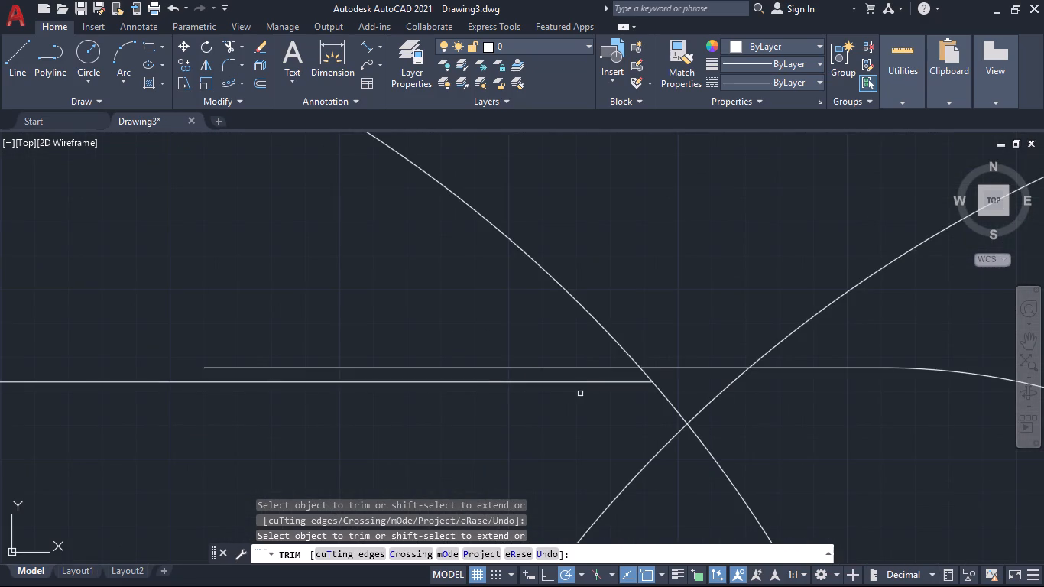
scroll(581, 400, "down", 3)
scroll(573, 405, "up", 2)
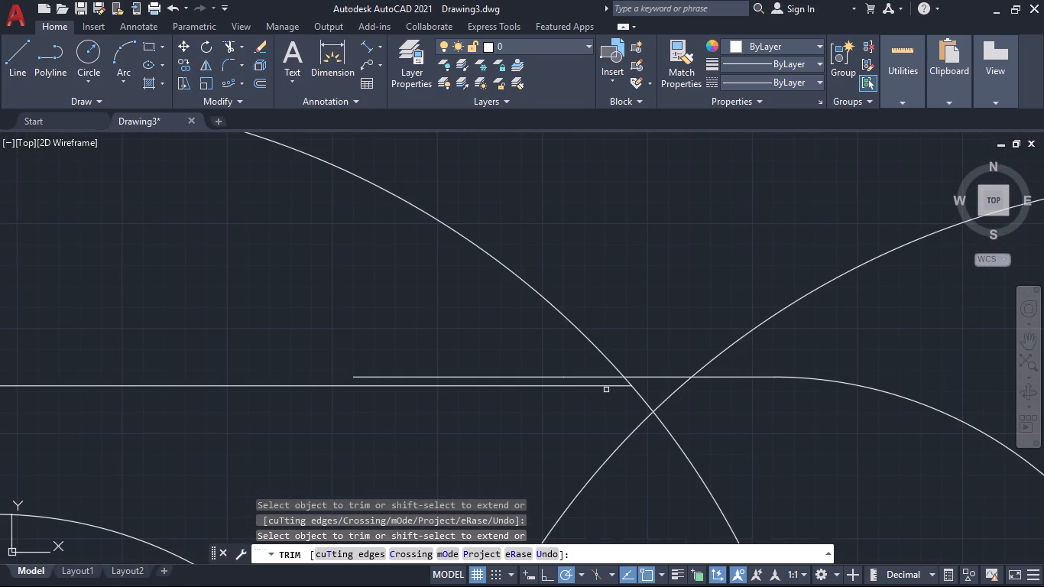
scroll(547, 397, "down", 4)
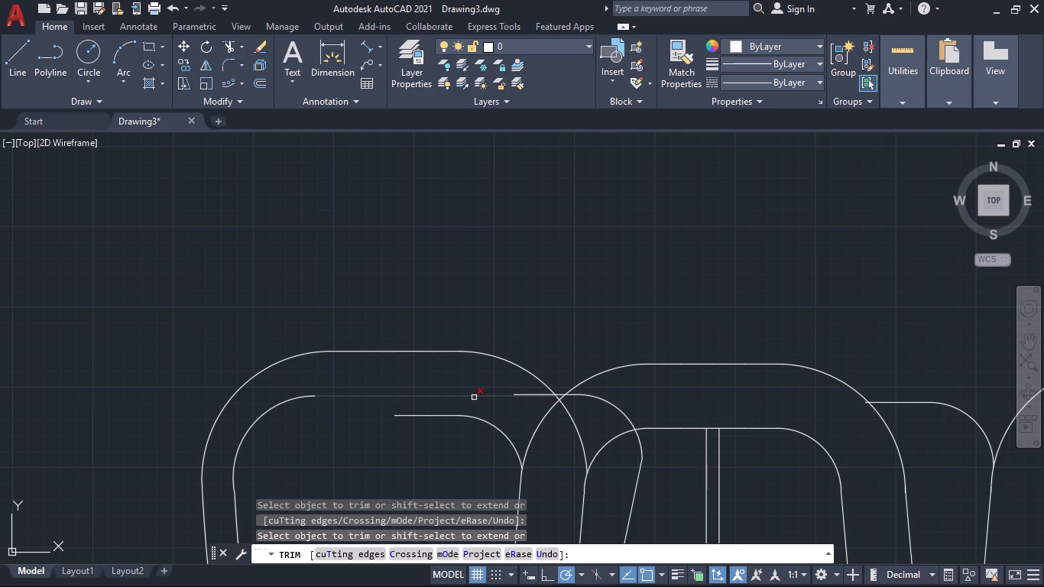
left_click(474, 397)
scroll(458, 404, "down", 3)
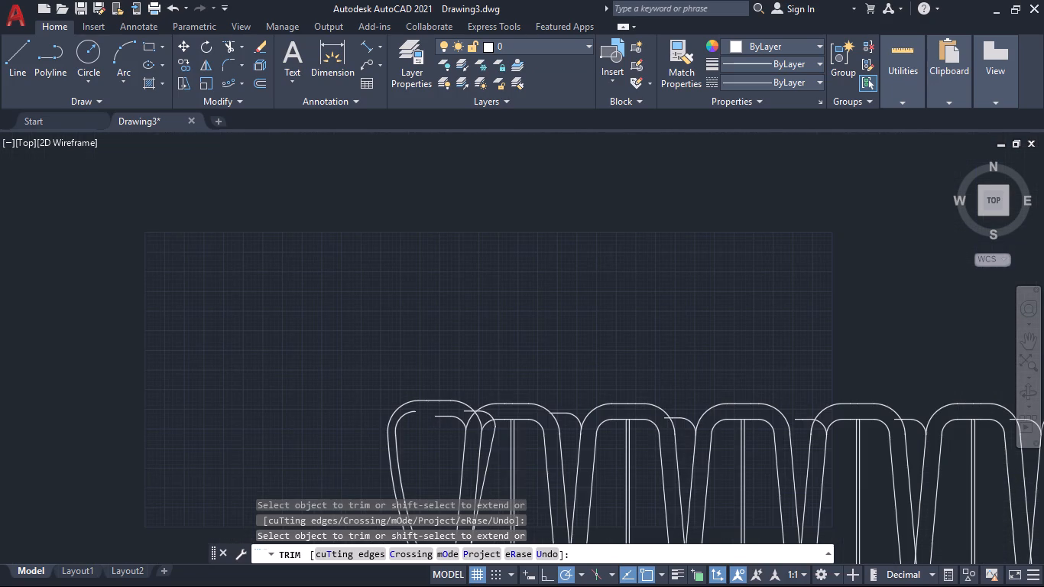
key("Escape")
Draw a line joining the first petal's inner upper-left arc end to the start of the short horizontal line near the second petal.
key("l")
key("Return")
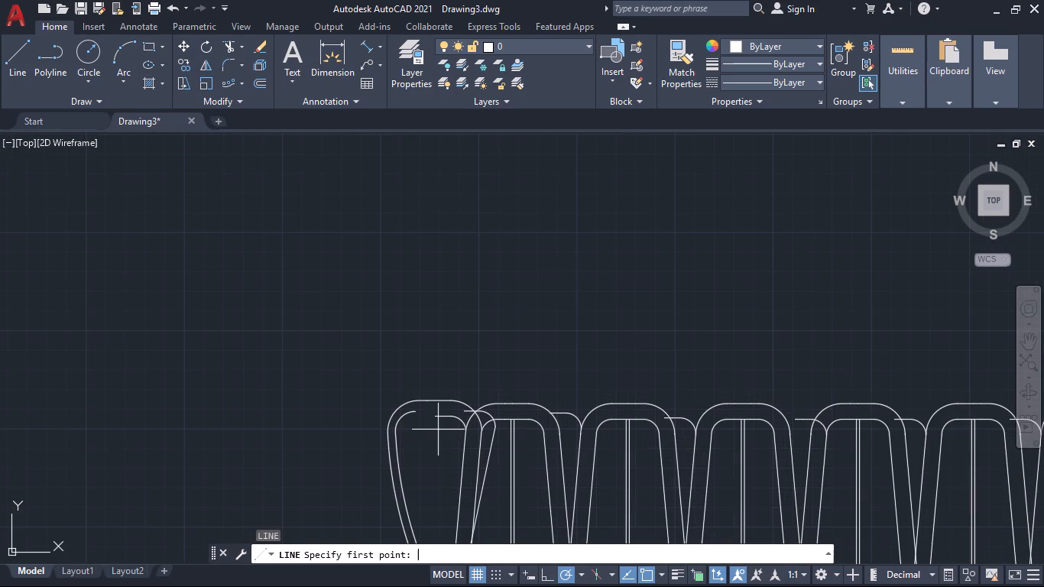
scroll(421, 411, "up", 3)
left_click(394, 415)
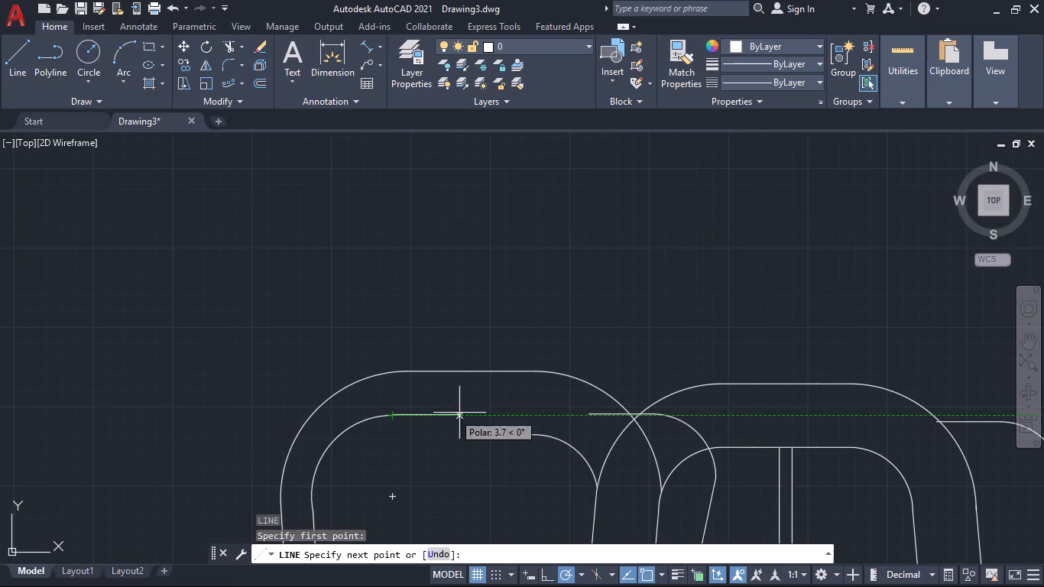
left_click(593, 413)
key("space")
Draw a line from the left end of the first petal's lowest inner top line to the inner left arc.
key("space")
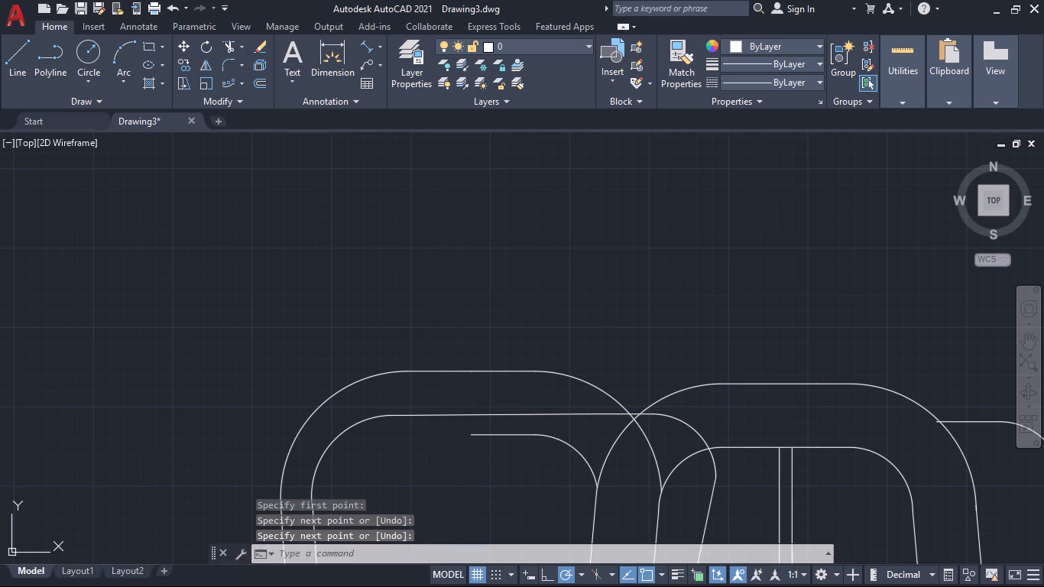
scroll(488, 446, "down", 1)
left_click(481, 434)
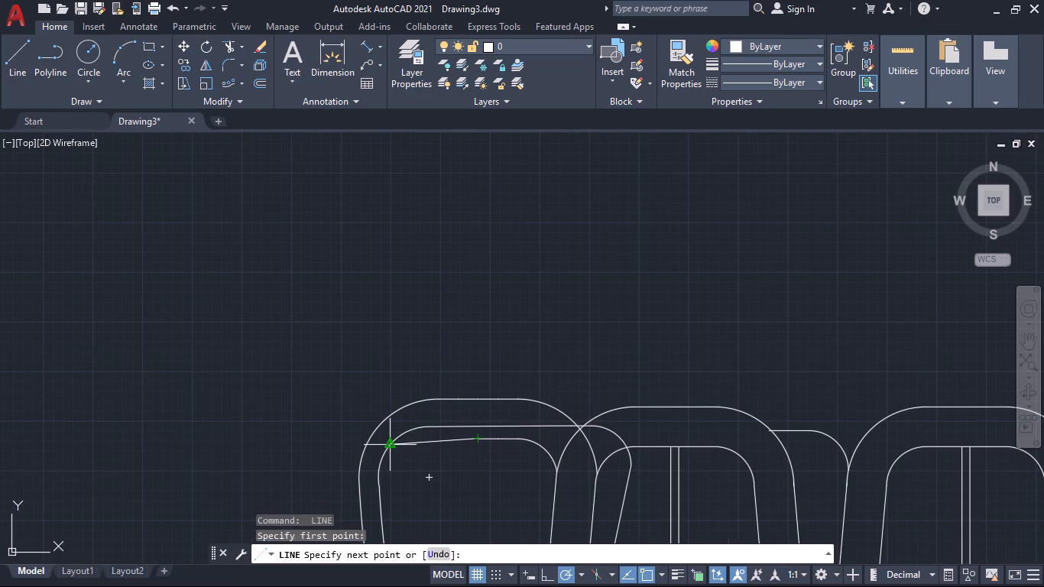
left_click(386, 440)
key("space")
scroll(486, 472, "down", 4)
key("Escape")
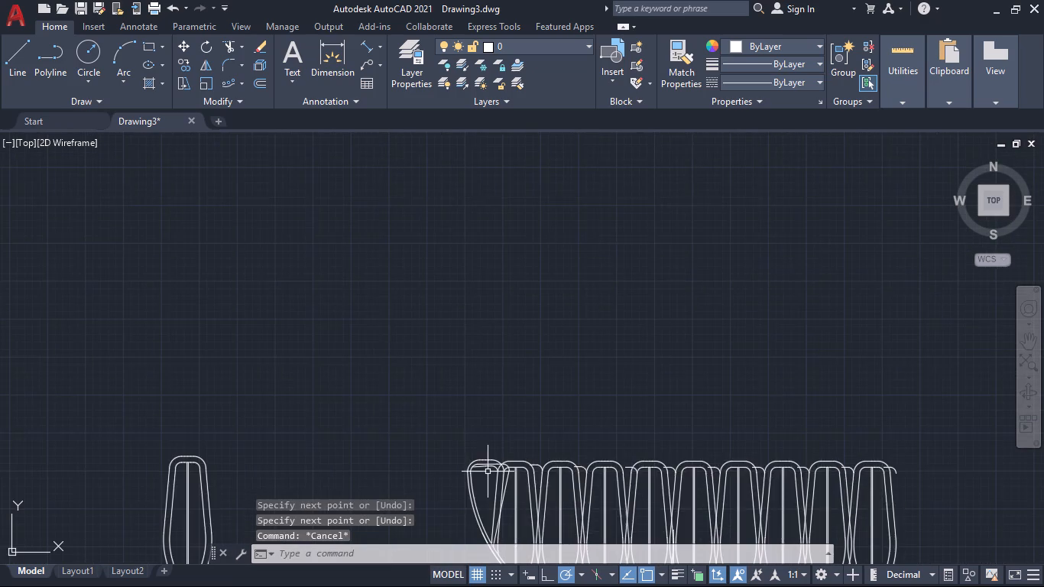
Erase the two rightmost petals that extend beyond the right end of the base band.
scroll(496, 481, "down", 2)
middle_click_drag(574, 438, 528, 268)
scroll(503, 297, "up", 2)
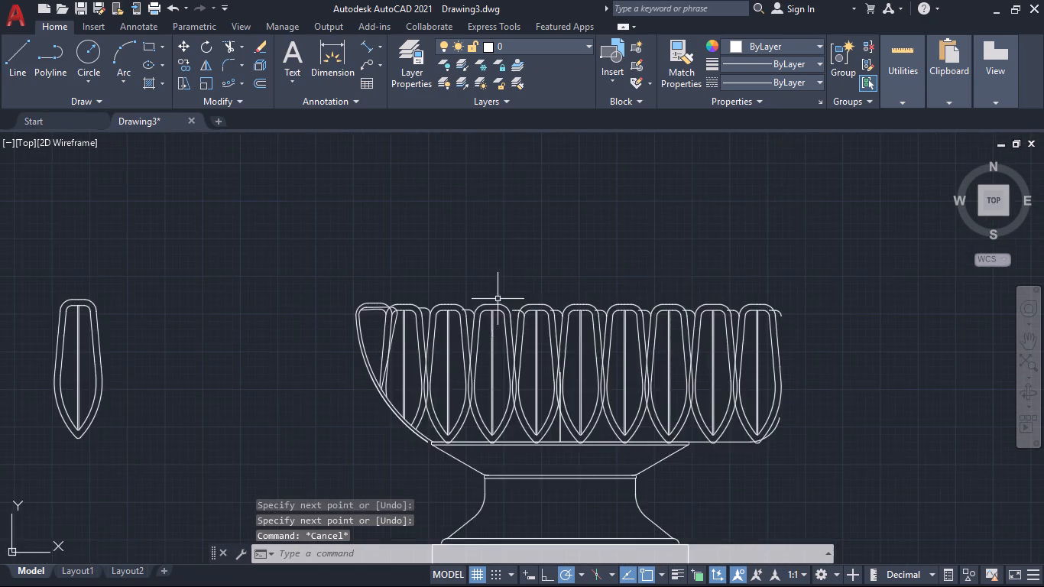
scroll(496, 299, "up", 1)
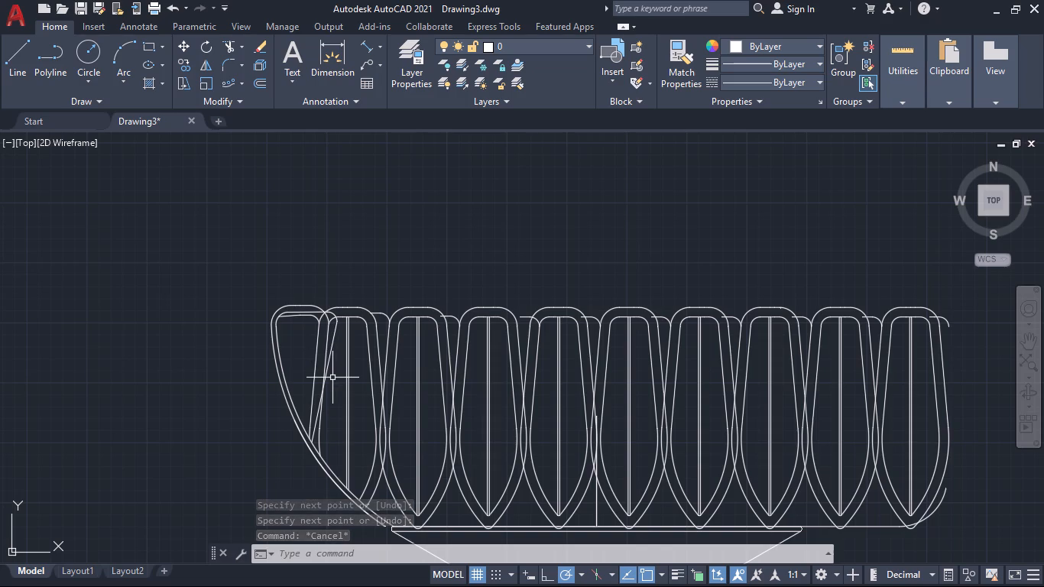
middle_click_drag(715, 255, 714, 250)
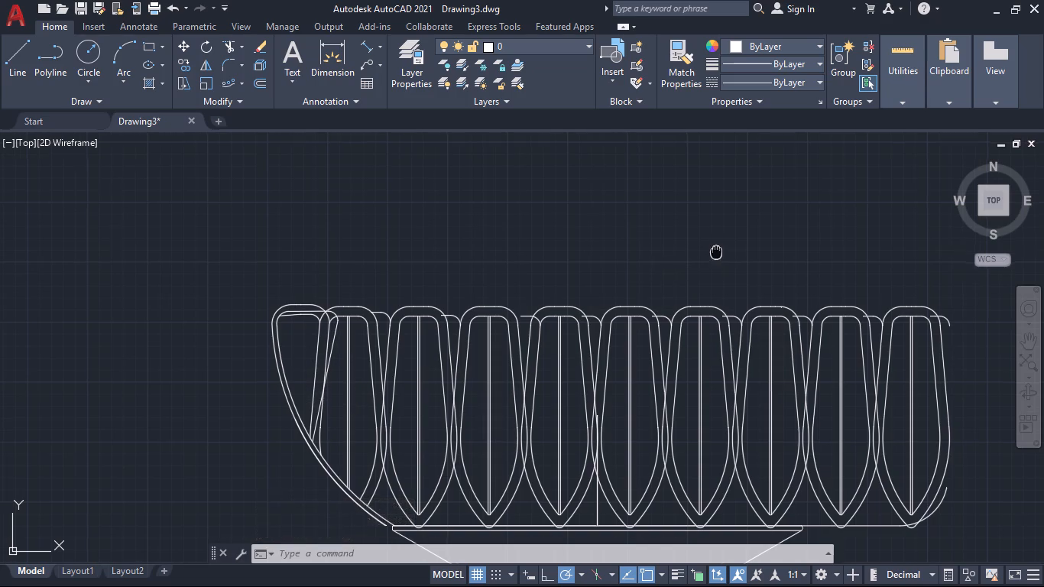
middle_click_drag(714, 250, 616, 198)
left_click(702, 211)
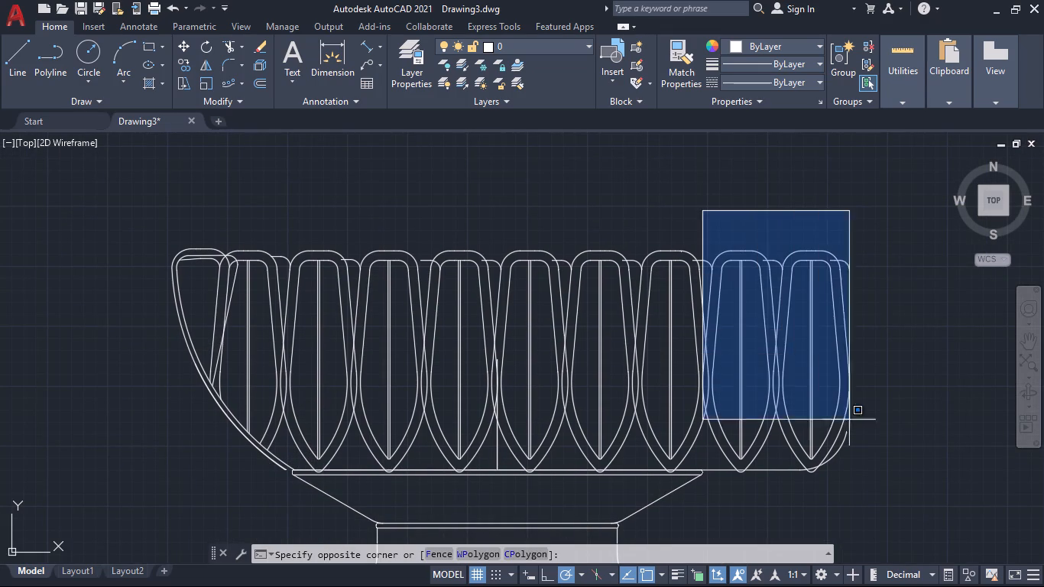
left_click(904, 498)
key("Delete")
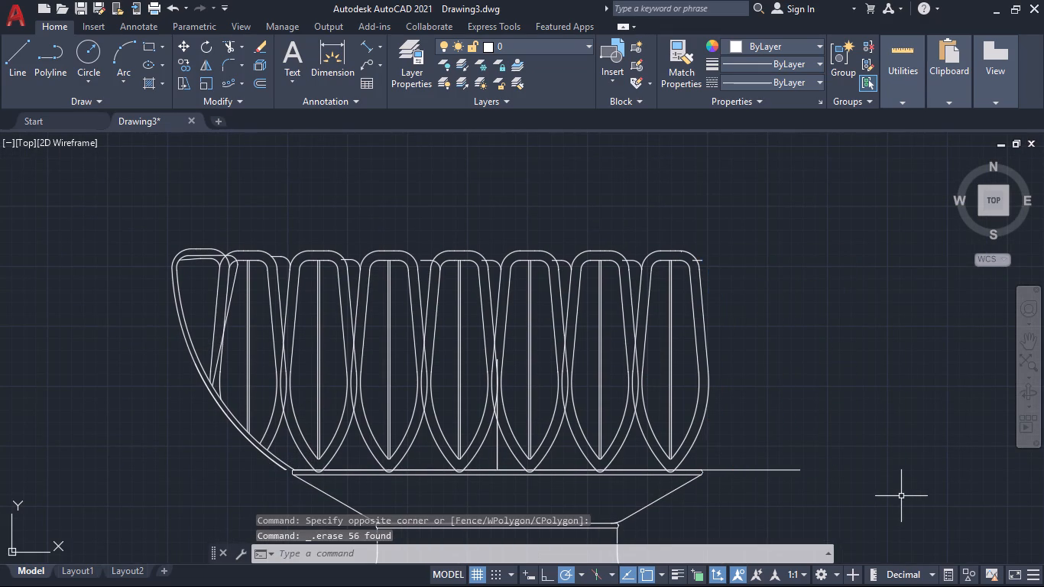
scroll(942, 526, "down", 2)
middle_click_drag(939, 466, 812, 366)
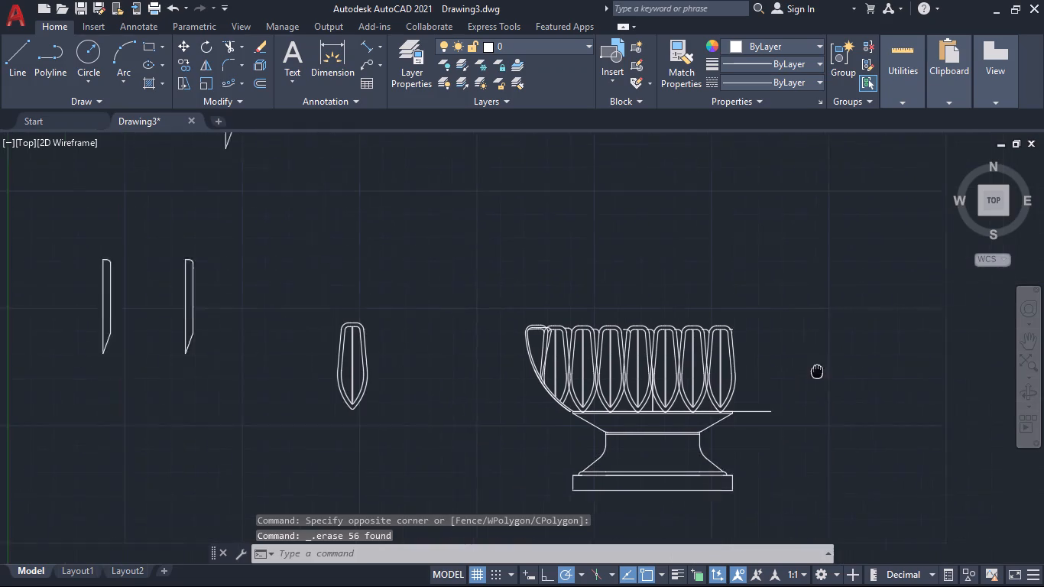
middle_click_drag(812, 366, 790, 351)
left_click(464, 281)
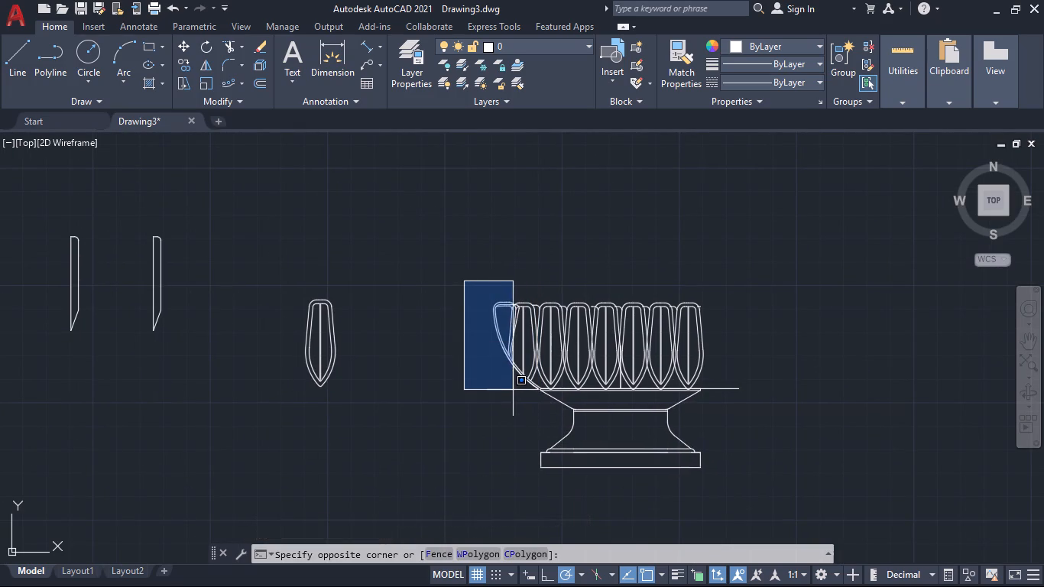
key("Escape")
Stretch the lower ends of the doubled outer left curve and its short closing line onto the base band's top line at its left end.
scroll(512, 409, "up", 3)
middle_click_drag(527, 382, 316, 421)
scroll(369, 402, "up", 3)
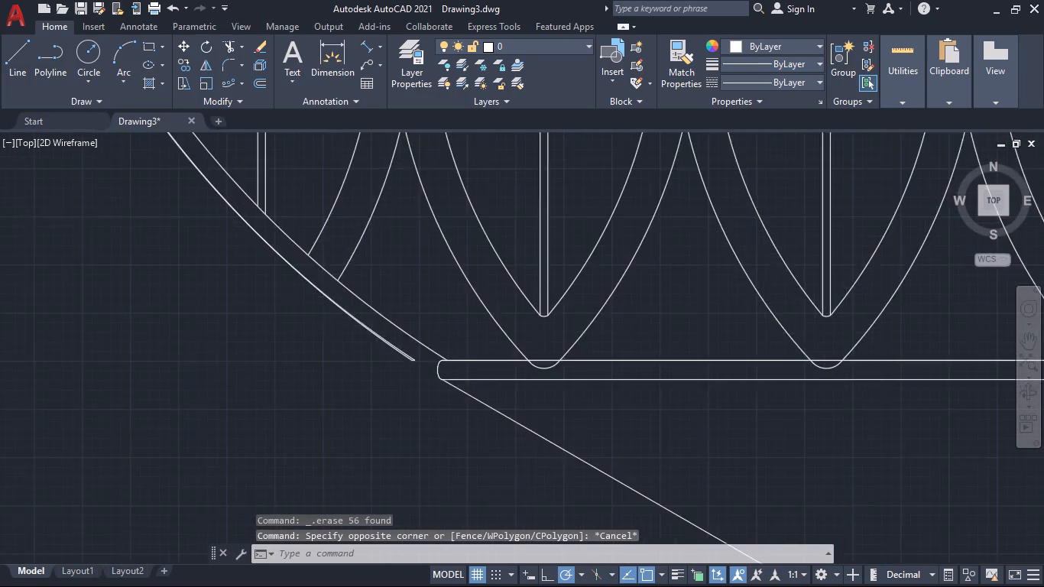
left_click(423, 333)
scroll(423, 333, "up", 4)
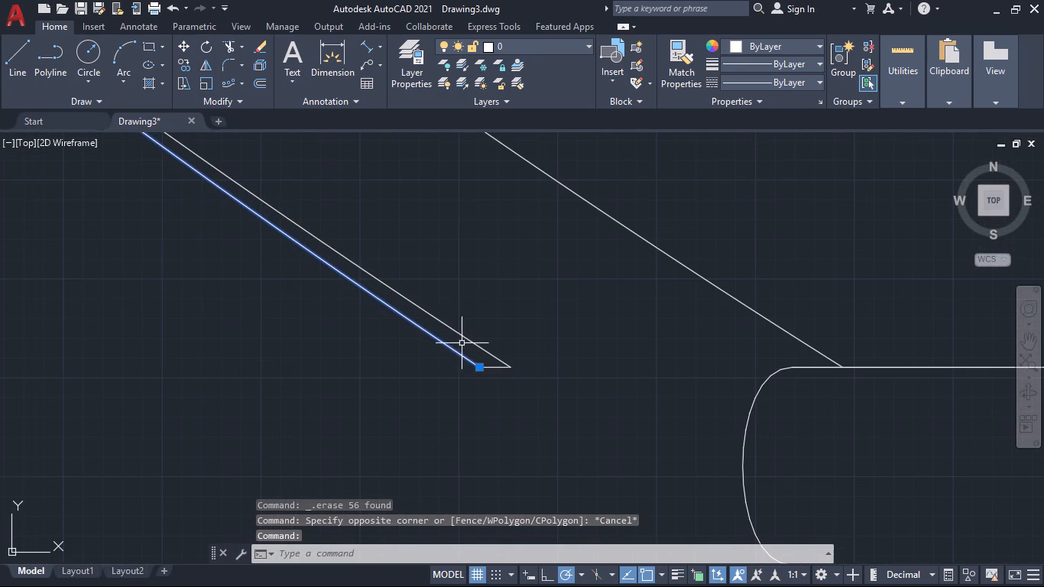
left_click(470, 343)
left_click(489, 368)
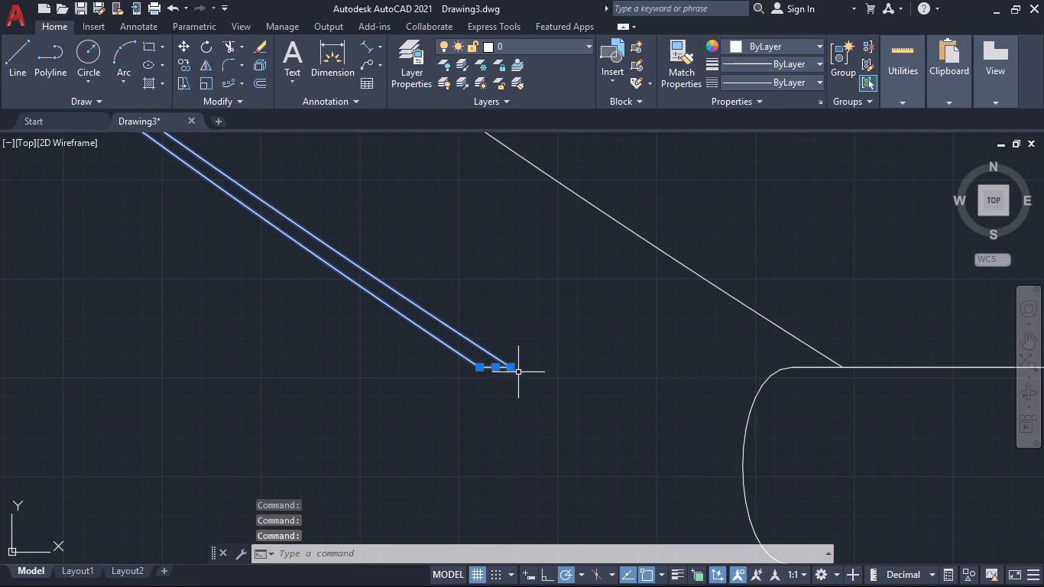
left_click(511, 368)
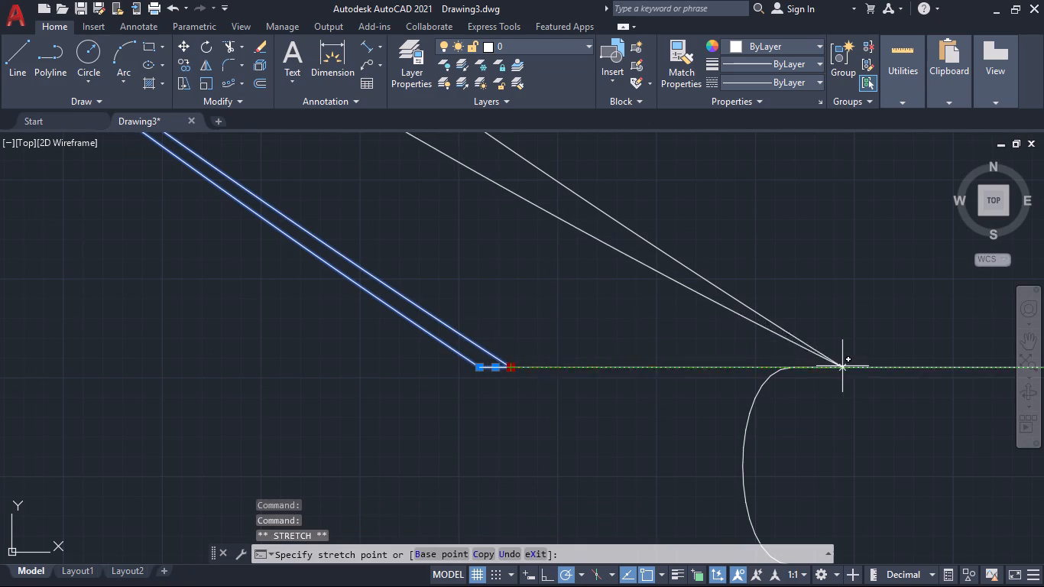
left_click(839, 368)
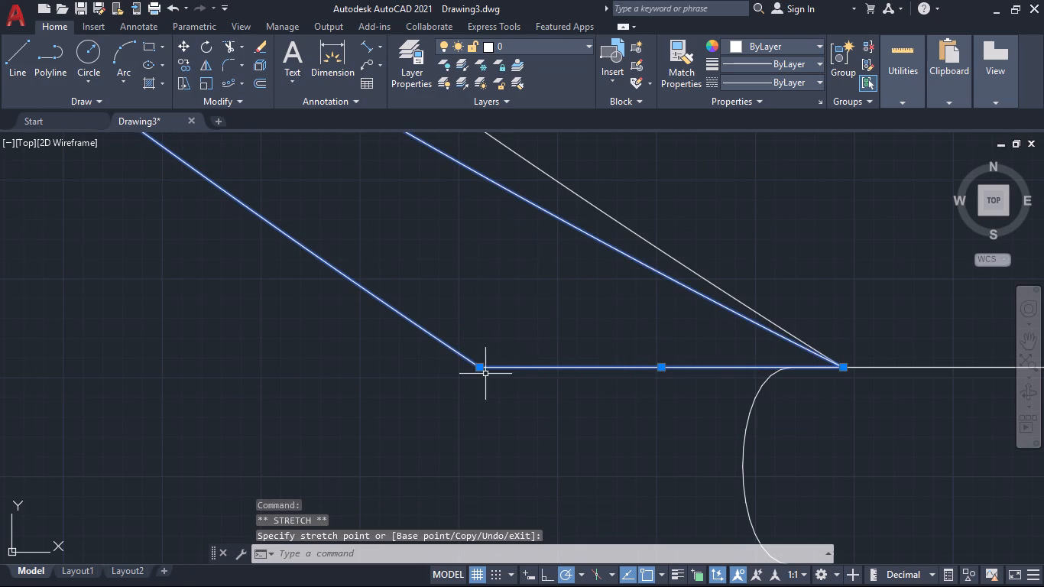
left_click(479, 371)
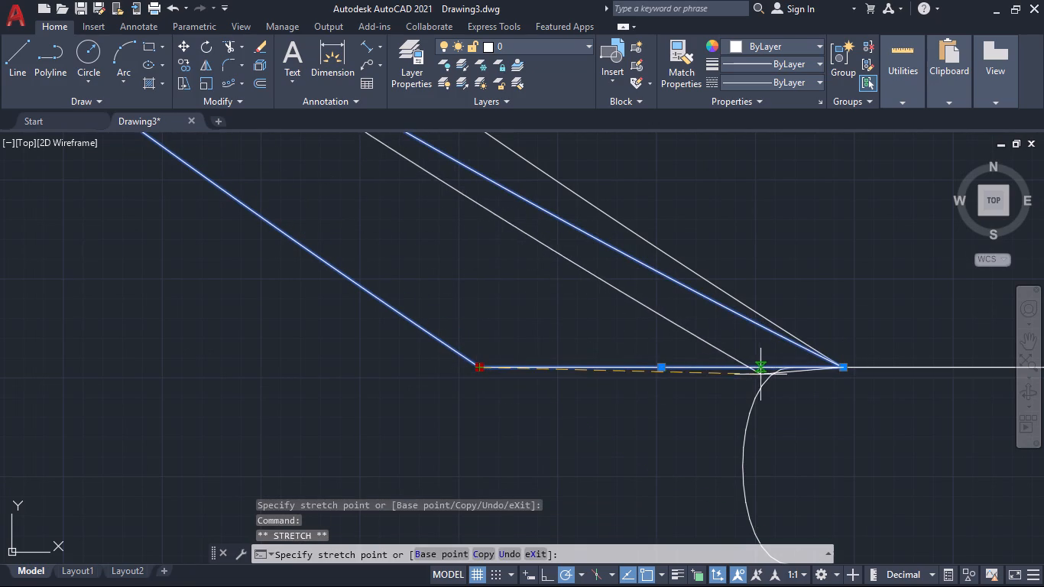
left_click(780, 368)
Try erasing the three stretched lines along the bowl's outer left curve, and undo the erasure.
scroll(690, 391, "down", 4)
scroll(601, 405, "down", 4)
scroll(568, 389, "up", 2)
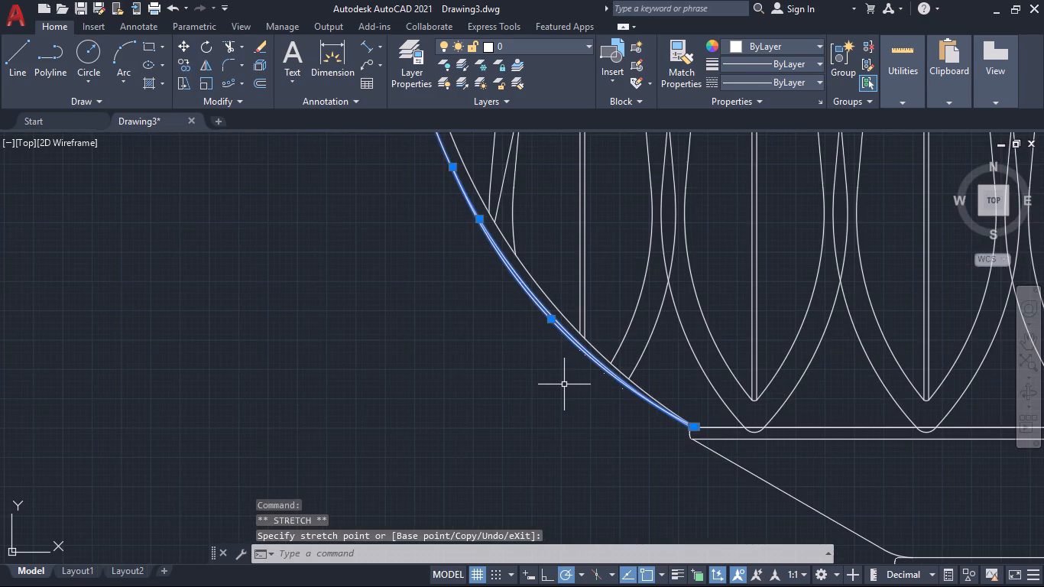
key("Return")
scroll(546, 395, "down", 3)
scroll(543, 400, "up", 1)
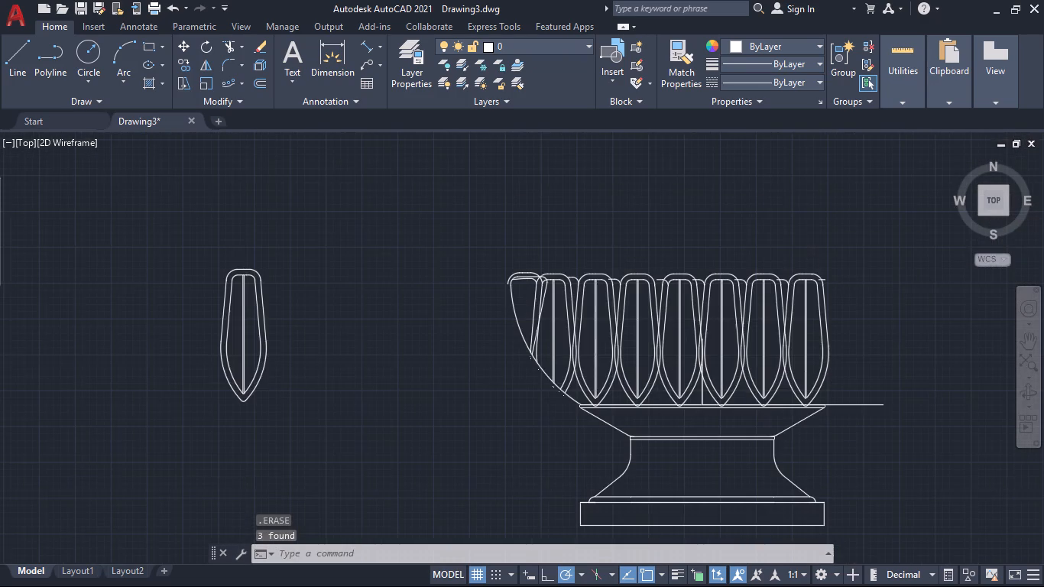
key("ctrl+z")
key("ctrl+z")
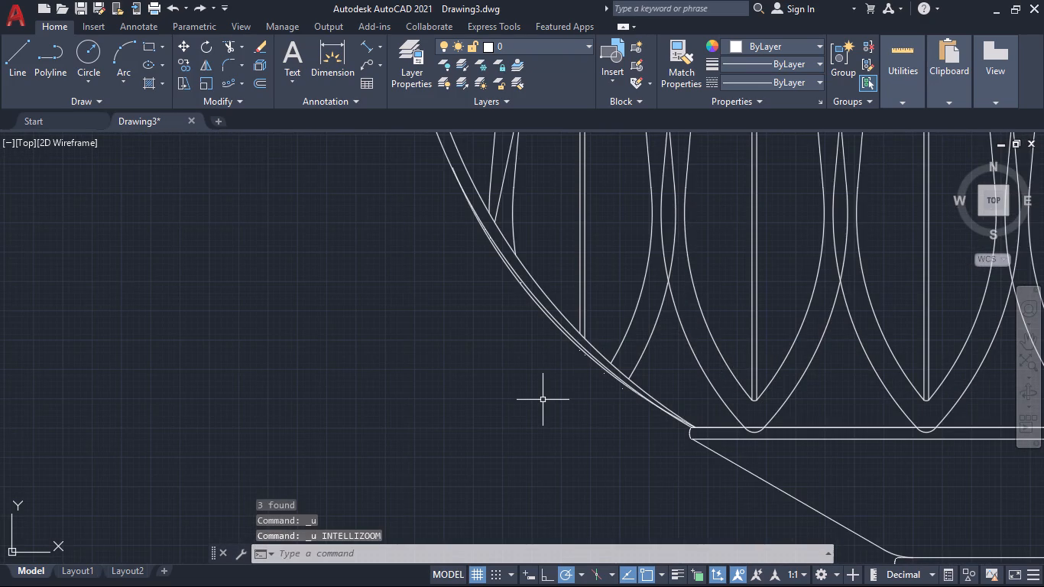
Erase the four stray specks just outside the lower part of the bowl's outer left curve.
scroll(546, 397, "down", 2)
middle_click_drag(530, 407, 415, 394)
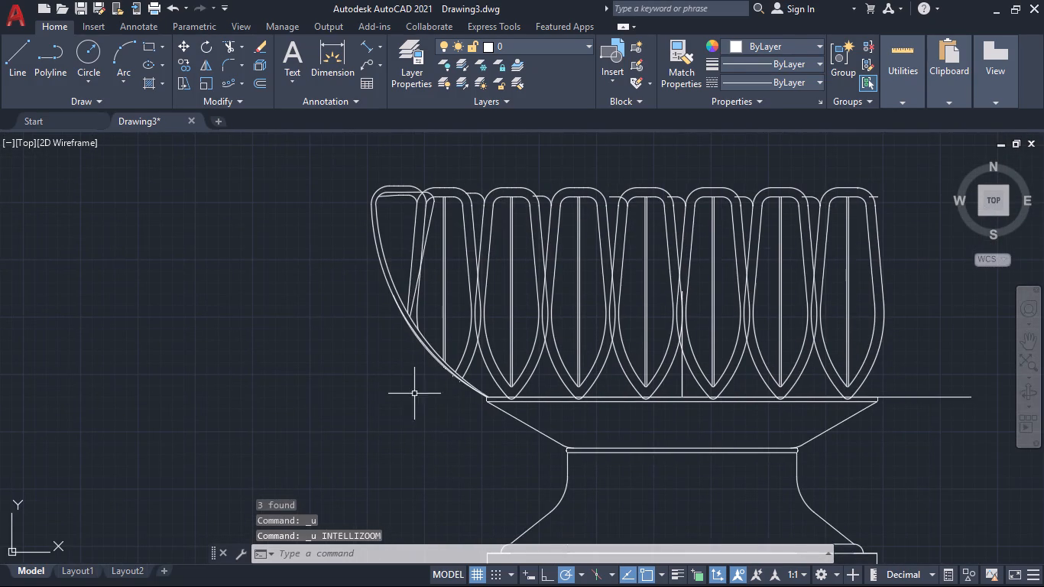
scroll(439, 383, "up", 5)
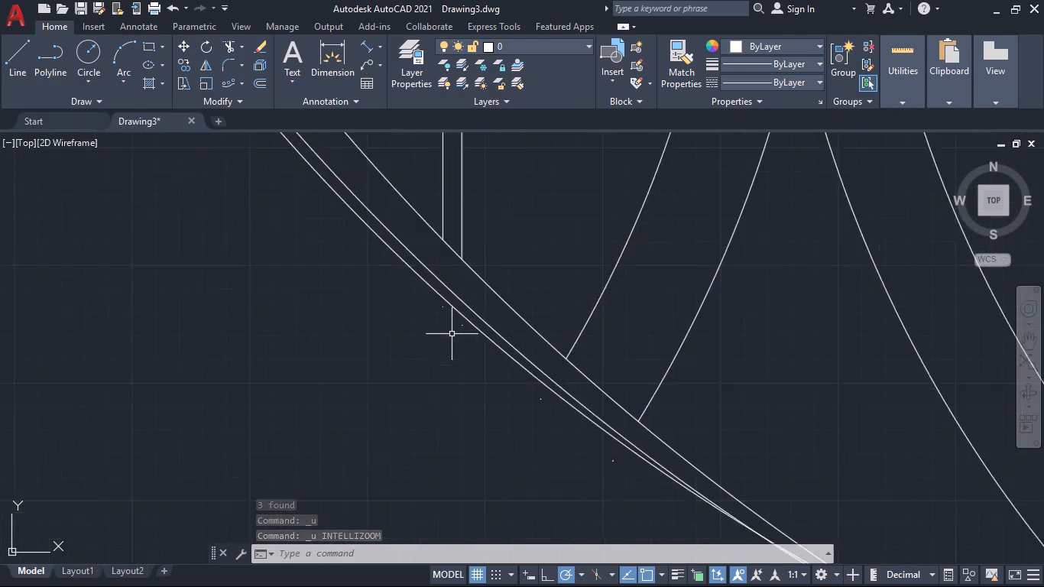
scroll(452, 334, "up", 2)
left_click(413, 261)
left_click(433, 267)
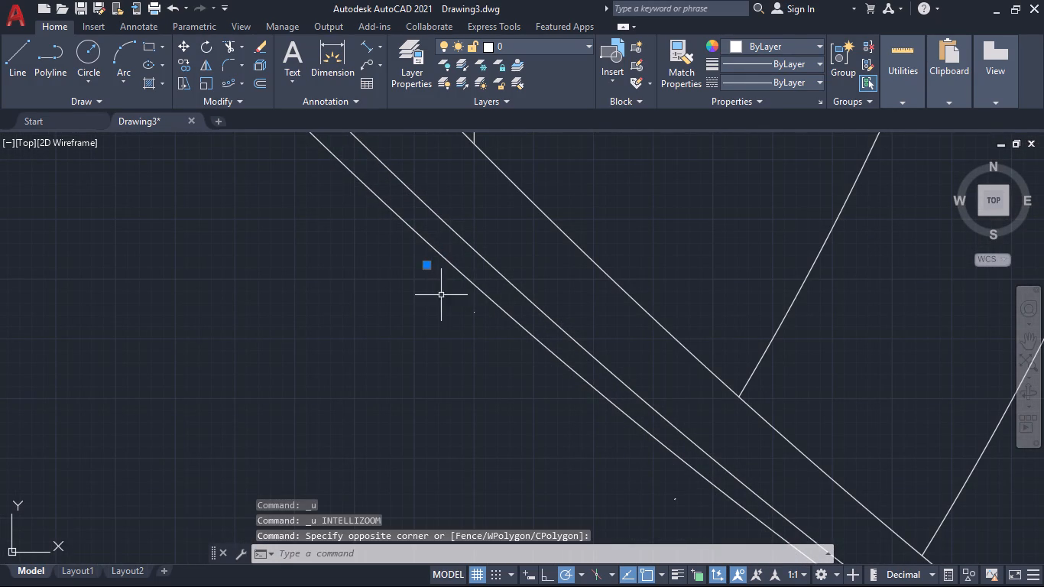
left_click(460, 302)
left_click(475, 319)
left_click(651, 480)
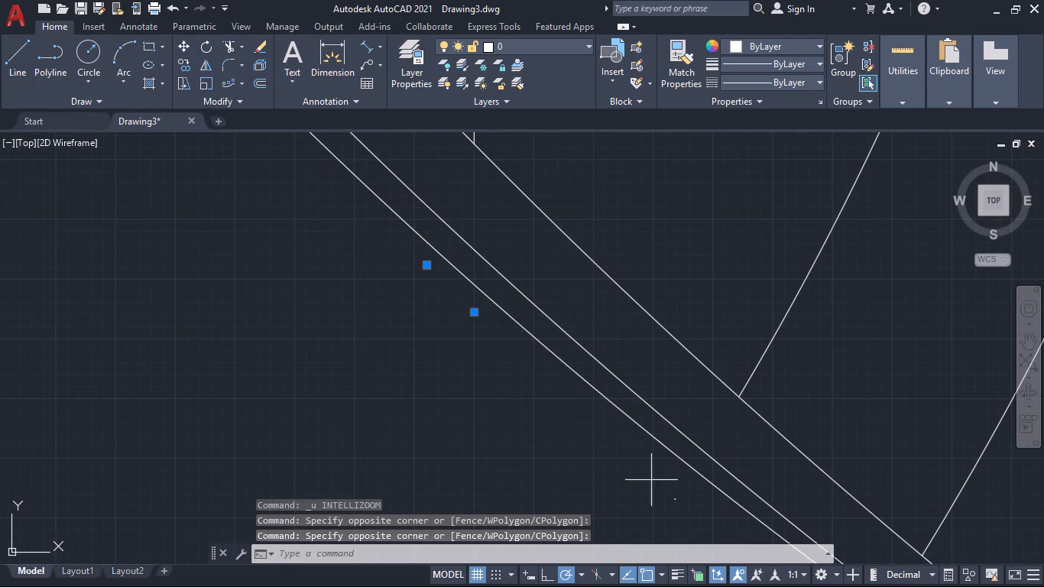
left_click(690, 508)
scroll(538, 456, "down", 1)
middle_click_drag(531, 451, 397, 275)
scroll(487, 396, "down", 1)
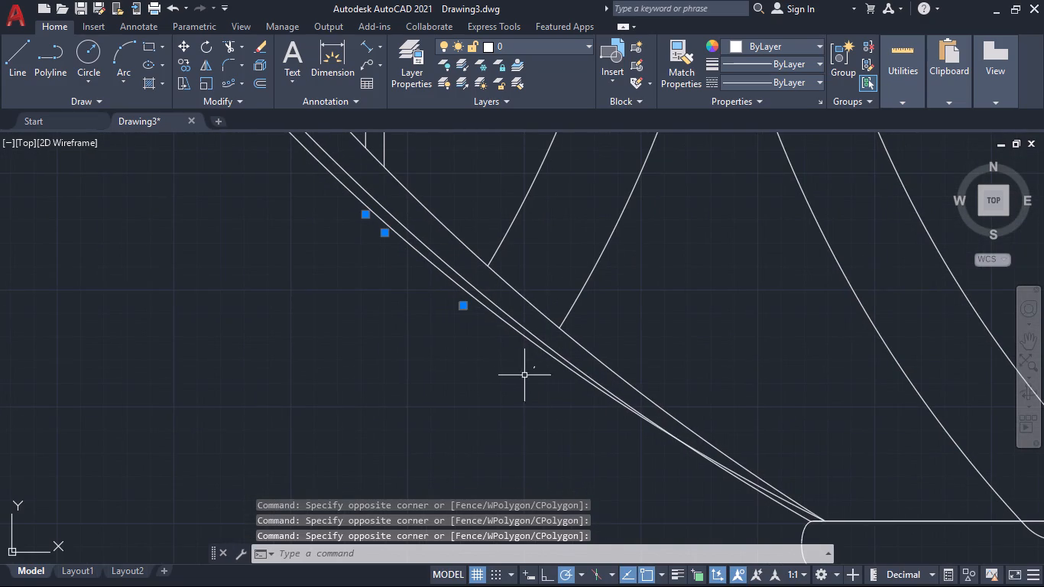
left_click(516, 362)
left_click(552, 378)
key("Delete")
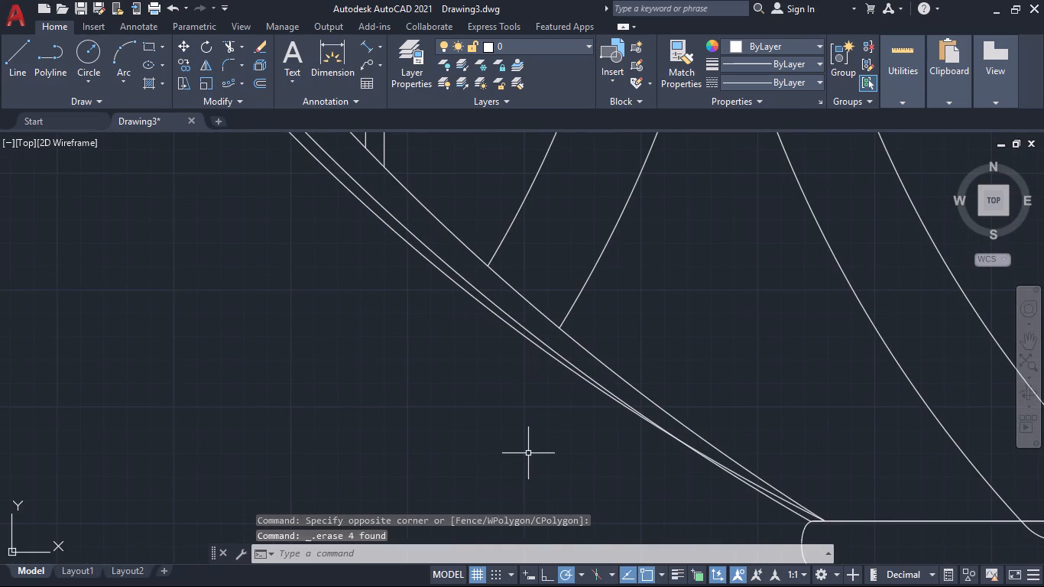
Mirror the two leftmost curved petals with their outer curves about the bowl's vertical centreline, keeping the originals.
scroll(528, 453, "down", 4)
scroll(456, 433, "up", 1)
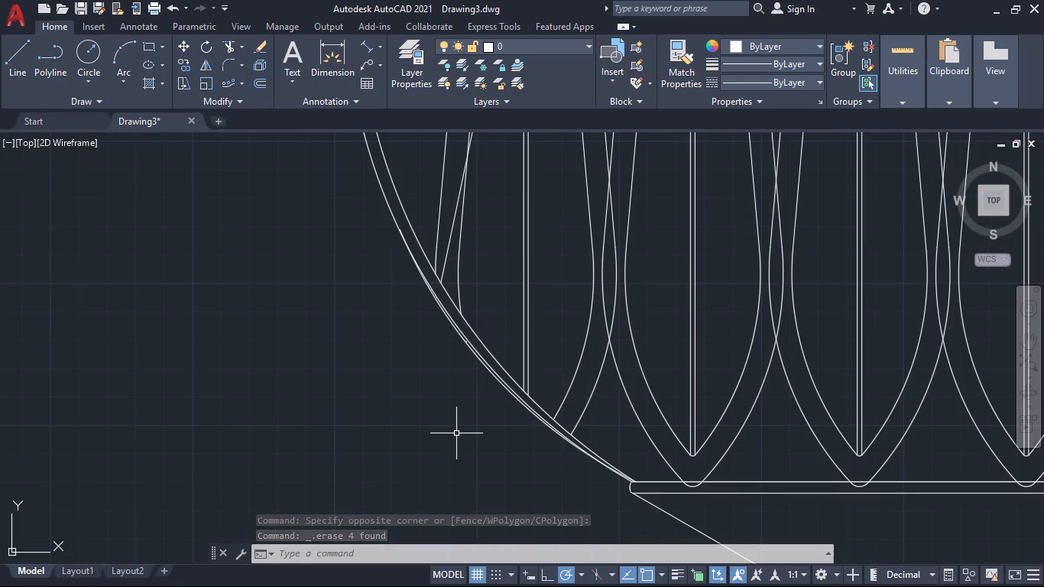
scroll(443, 355, "up", 2)
scroll(443, 355, "down", 4)
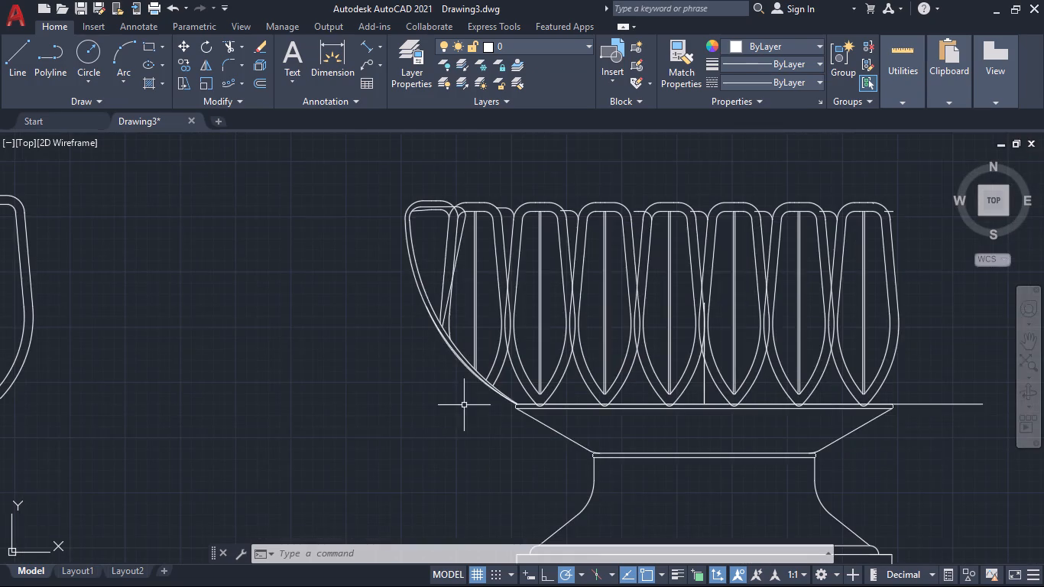
scroll(492, 400, "up", 3)
scroll(406, 384, "down", 3)
middle_click_drag(355, 338, 327, 412)
scroll(286, 305, "down", 1)
left_click(274, 229)
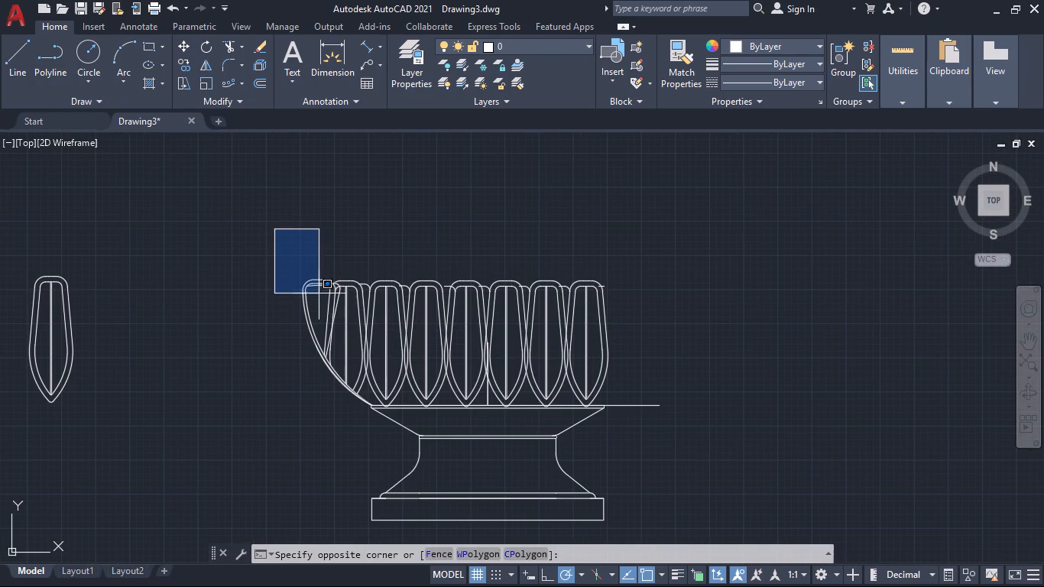
left_click(371, 419)
scroll(348, 394, "up", 2)
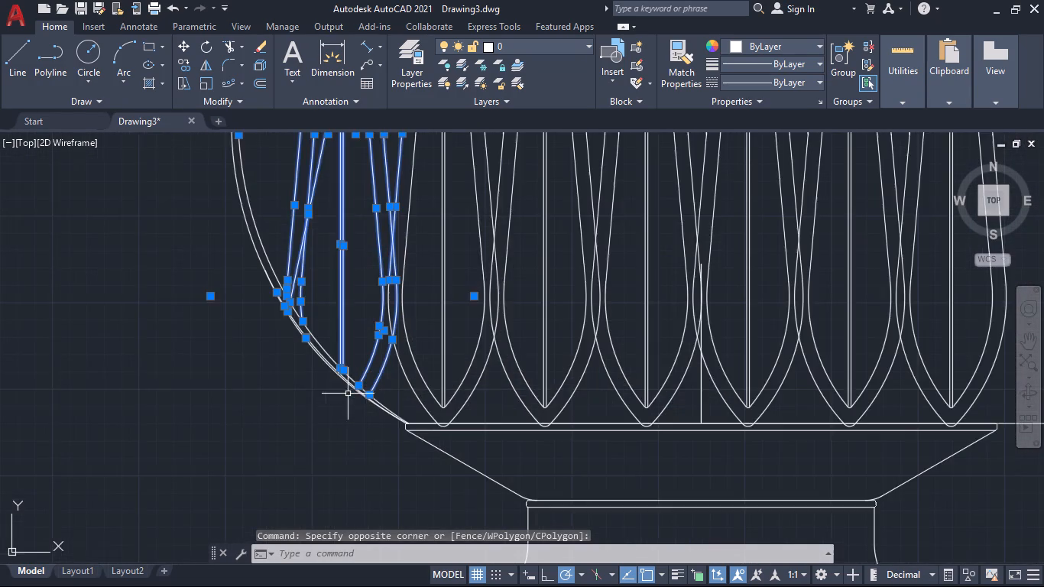
scroll(348, 394, "up", 1)
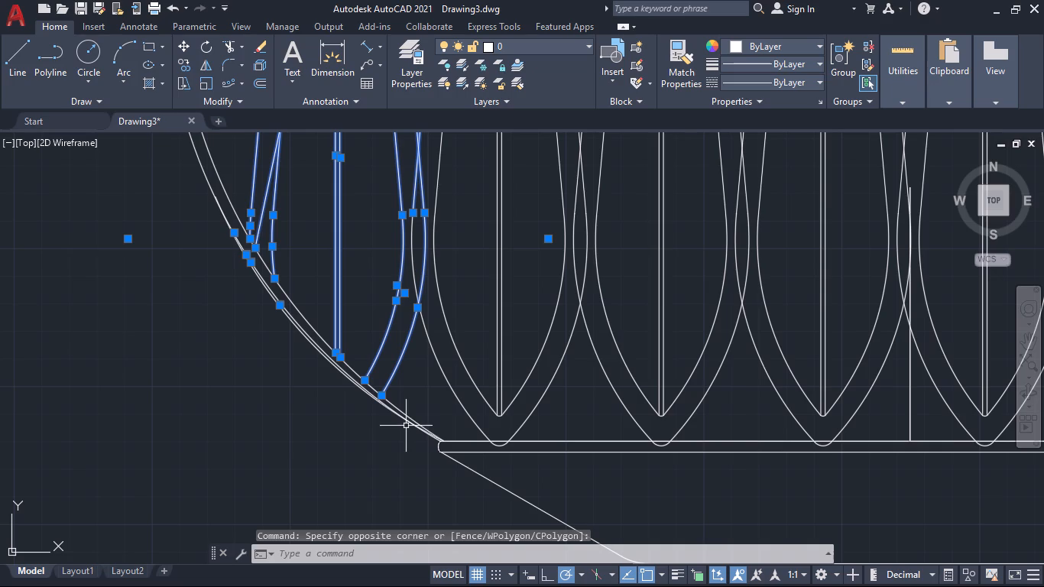
left_click(408, 437)
left_click(396, 406)
scroll(350, 417, "down", 2)
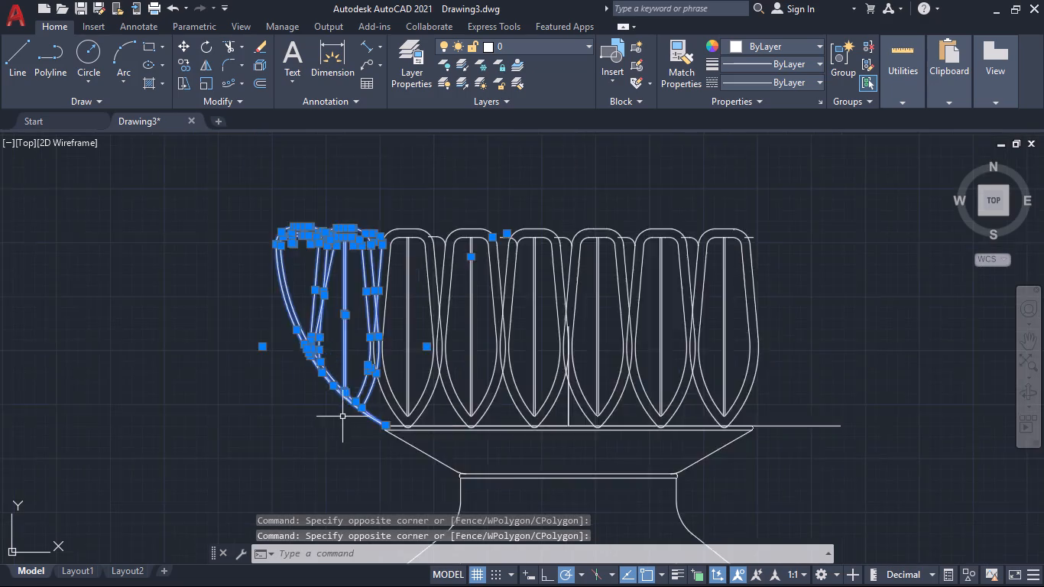
scroll(342, 417, "down", 2)
scroll(322, 385, "up", 4)
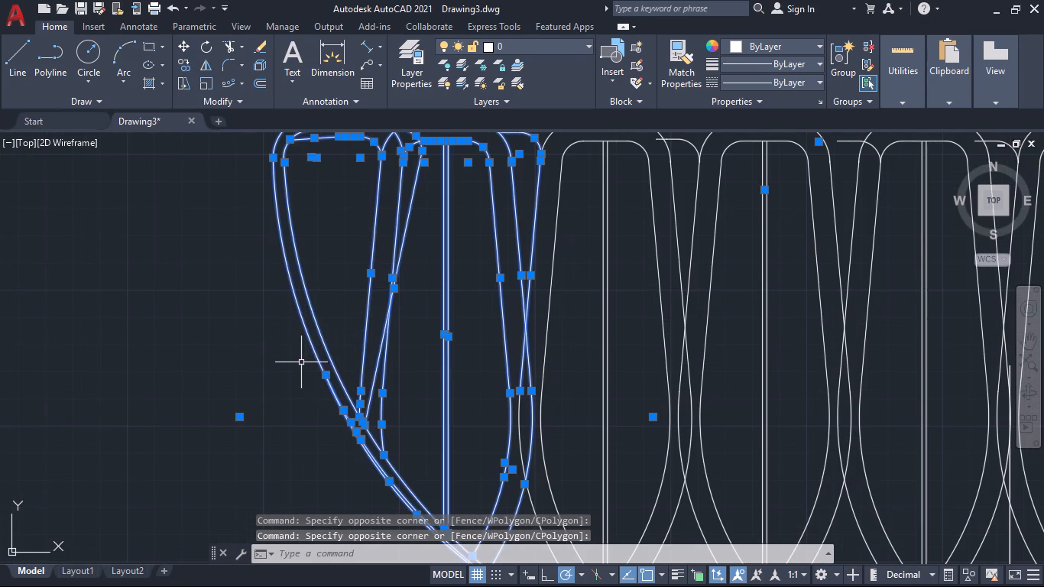
scroll(301, 362, "down", 2)
scroll(242, 330, "down", 1)
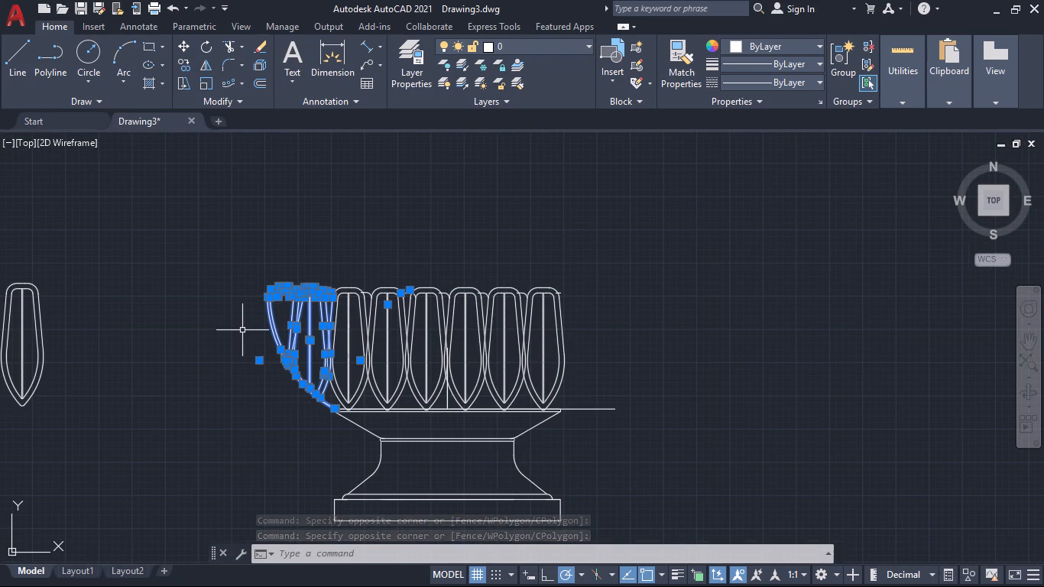
type("mi")
key("Return")
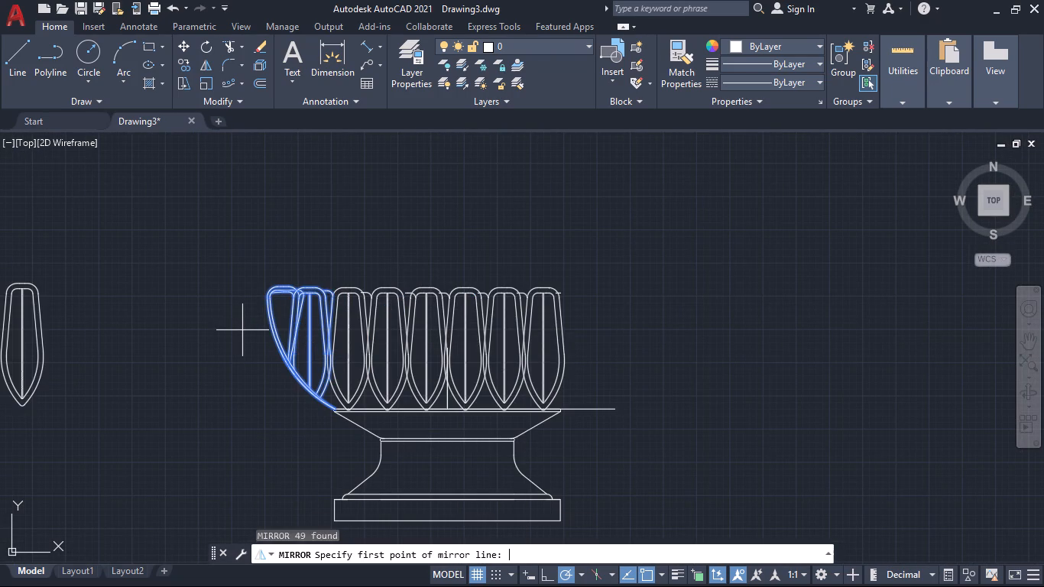
scroll(413, 455, "up", 2)
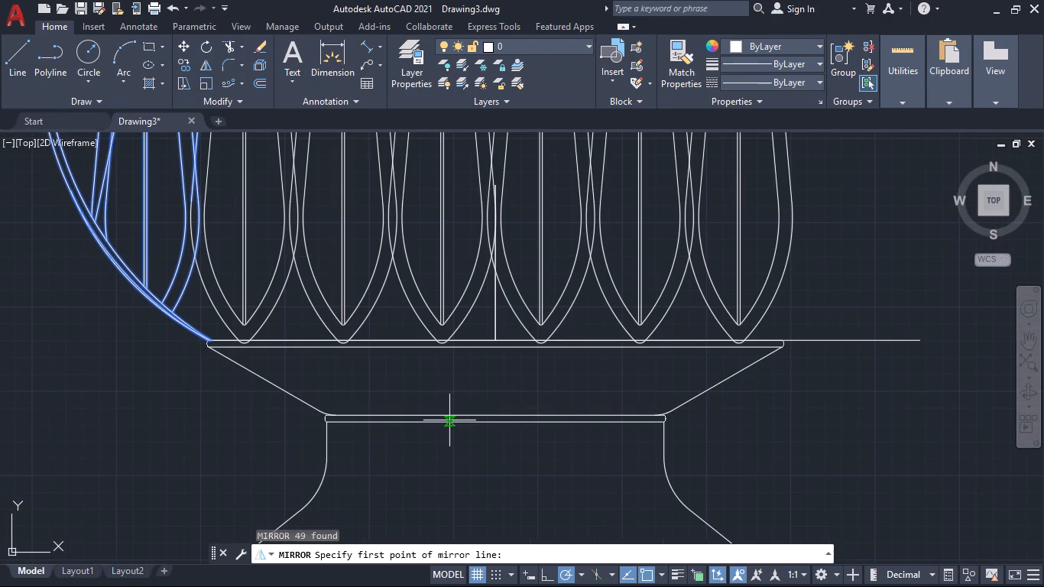
left_click(498, 413)
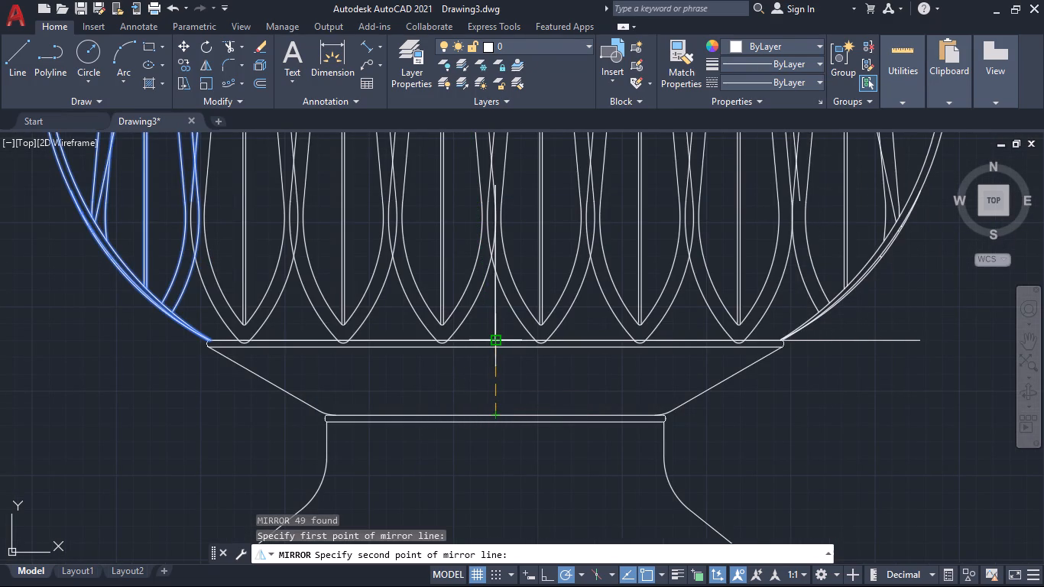
left_click(497, 338)
key("Return")
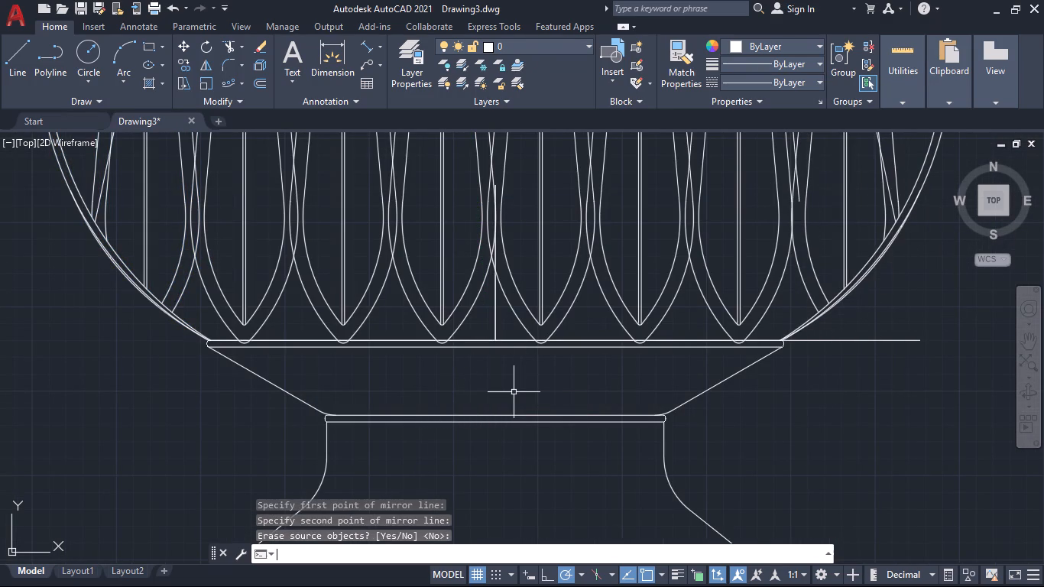
Trim off the part of the base band's top line that extends beyond the band's right end.
scroll(527, 388, "down", 5)
scroll(559, 376, "up", 2)
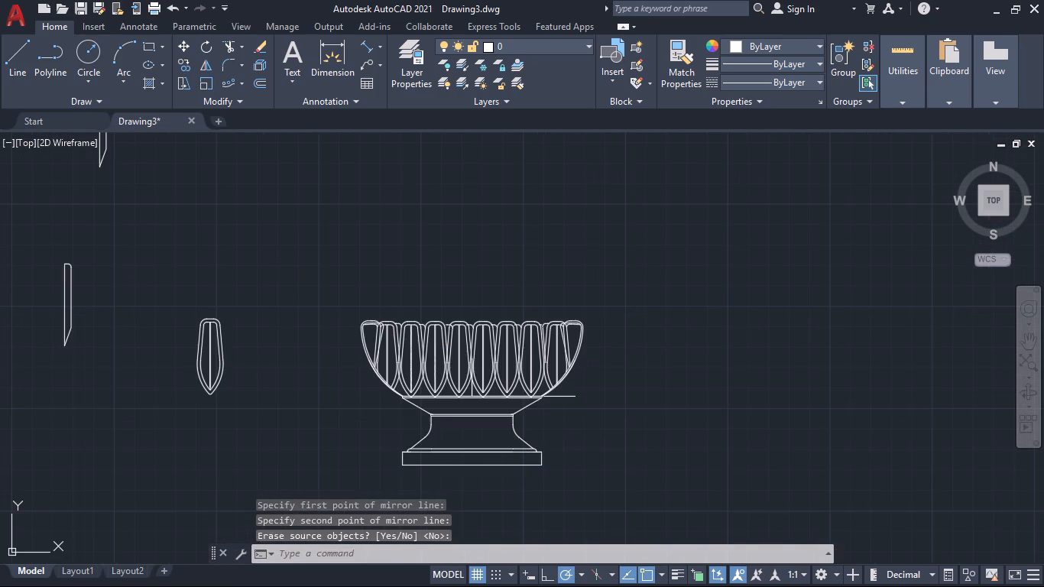
scroll(583, 415, "up", 1)
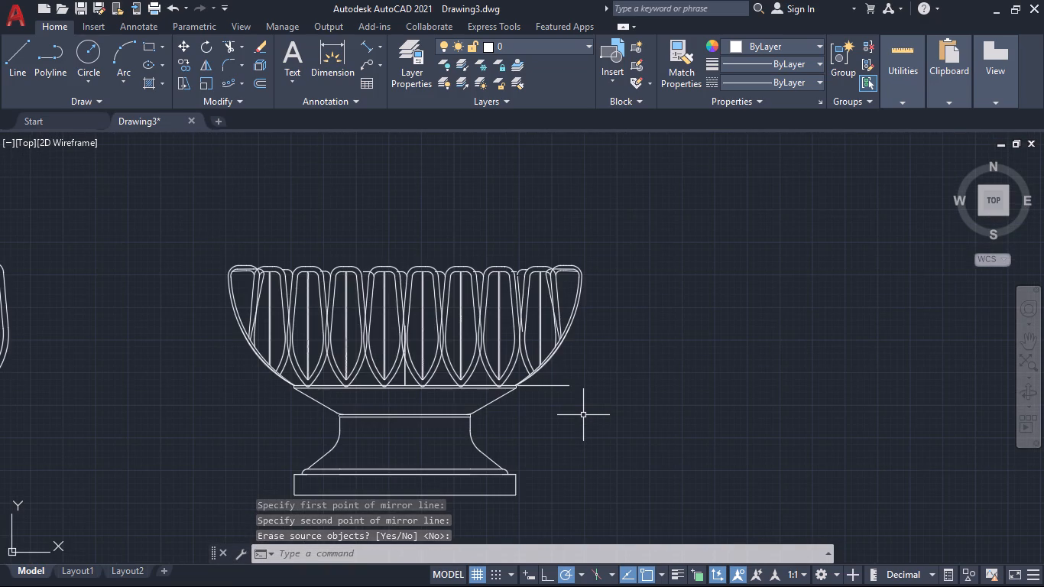
type("tr")
key("Return")
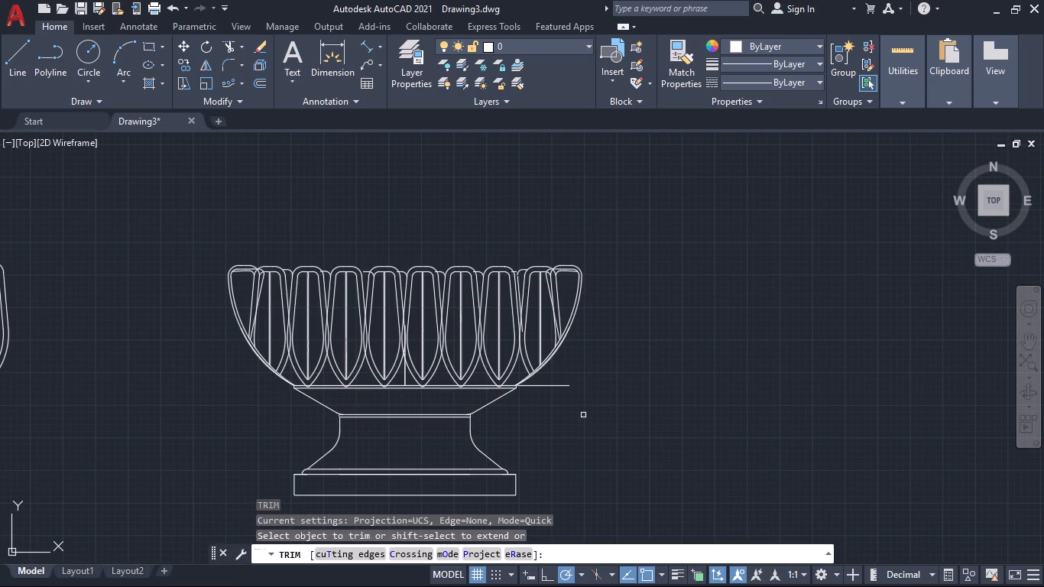
left_click(569, 371)
left_click(543, 391)
scroll(491, 389, "up", 3)
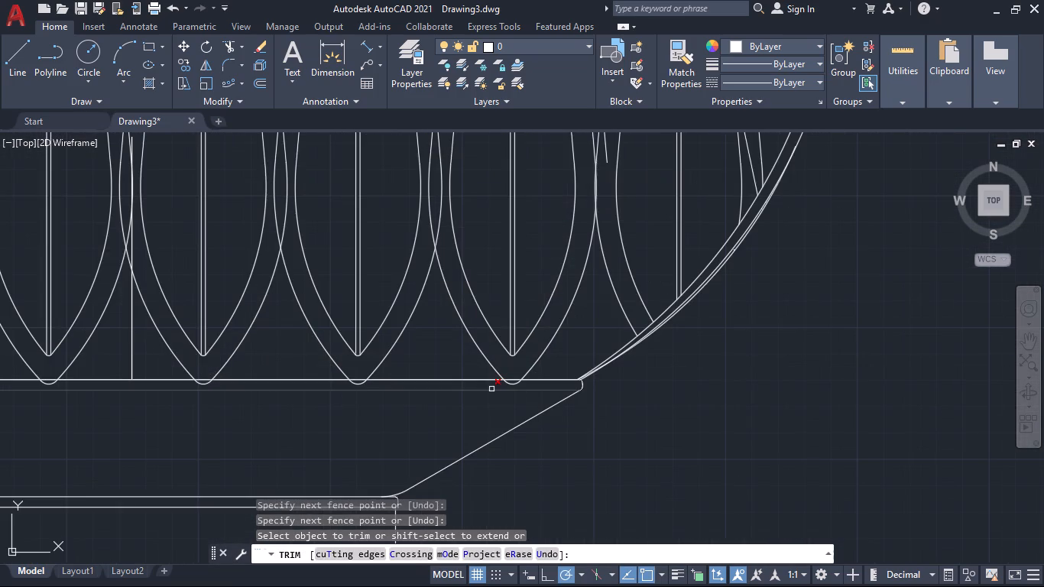
scroll(637, 392, "down", 2)
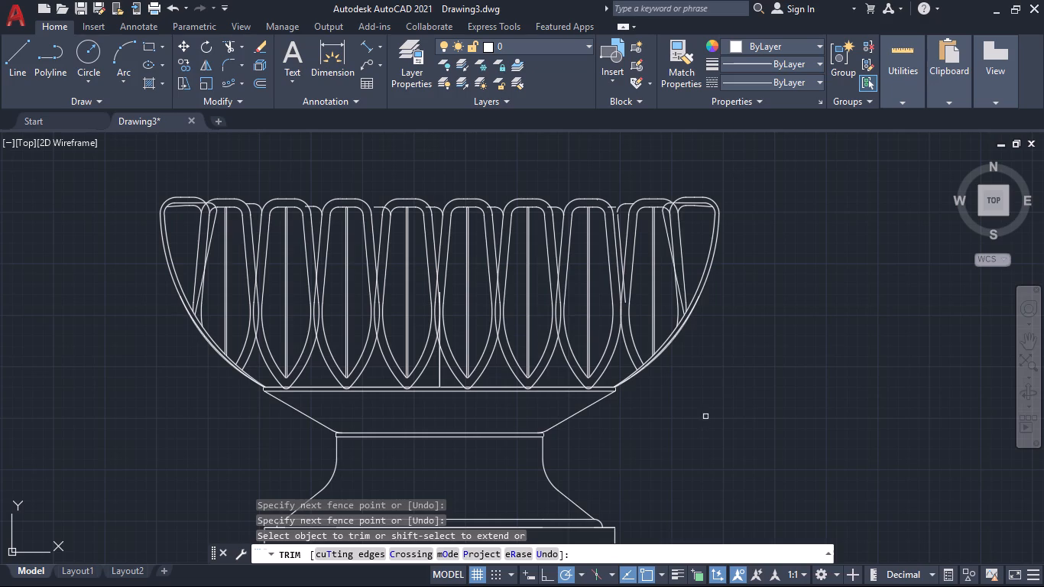
Start a line at the midpoint of the leftmost petal's outer top corner arc, with upward vertical segments of 2 and 3 units.
scroll(686, 374, "down", 1)
scroll(757, 371, "down", 2)
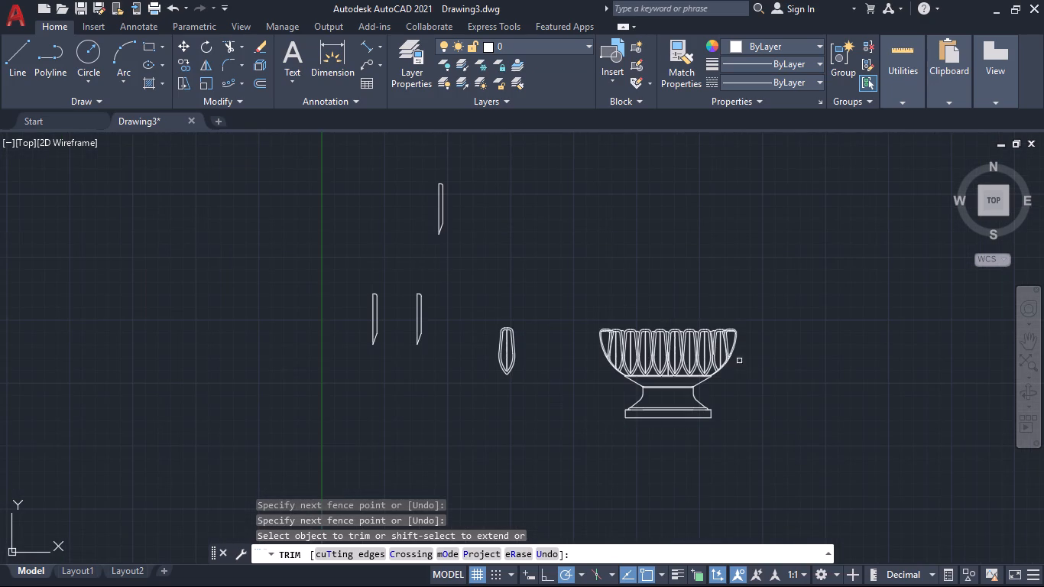
scroll(601, 318, "up", 2)
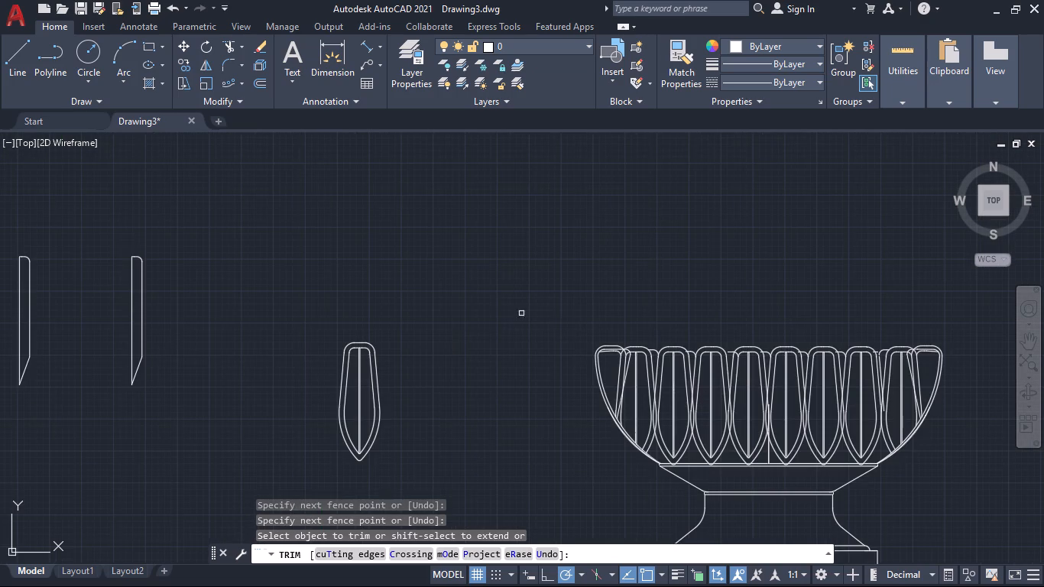
middle_click_drag(486, 306, 375, 259)
left_click(17, 54)
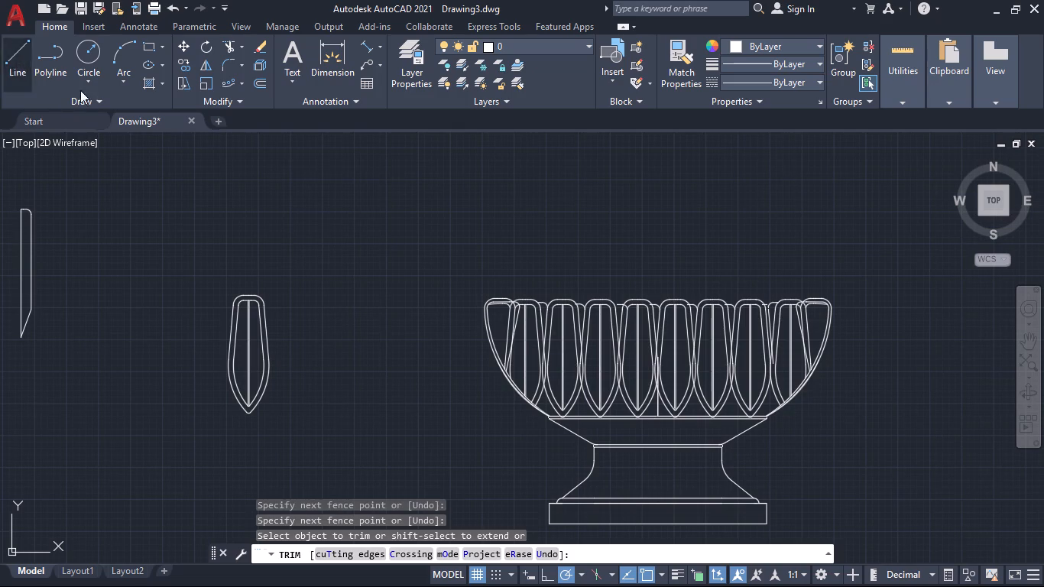
scroll(504, 306, "up", 3)
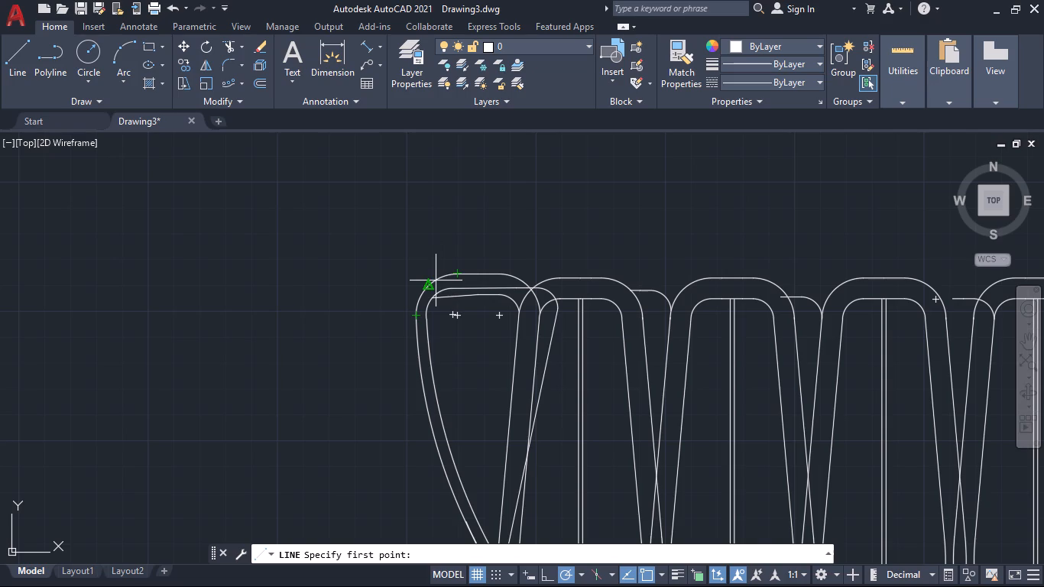
left_click(432, 284)
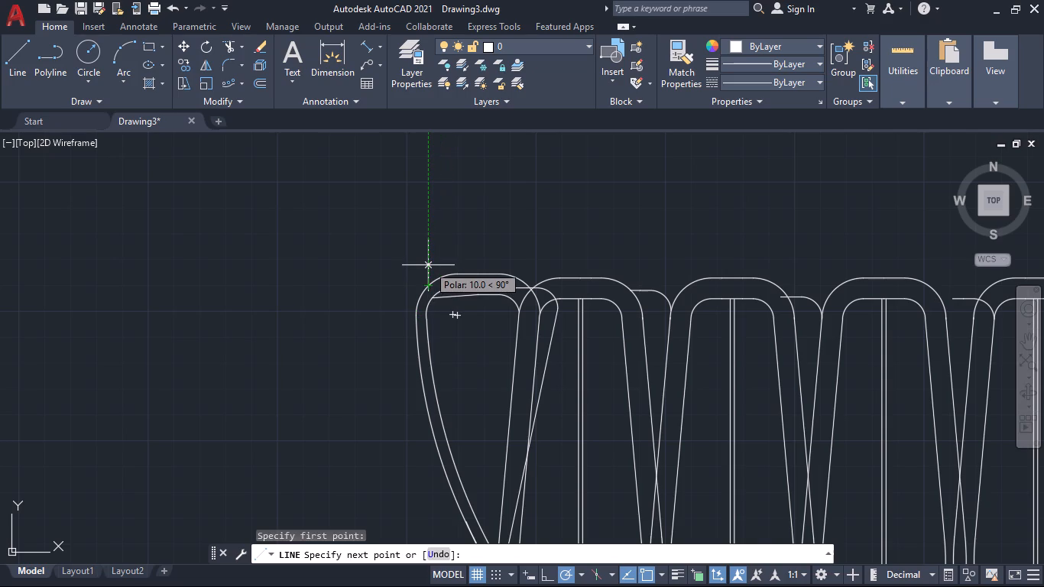
key("2")
key("Return")
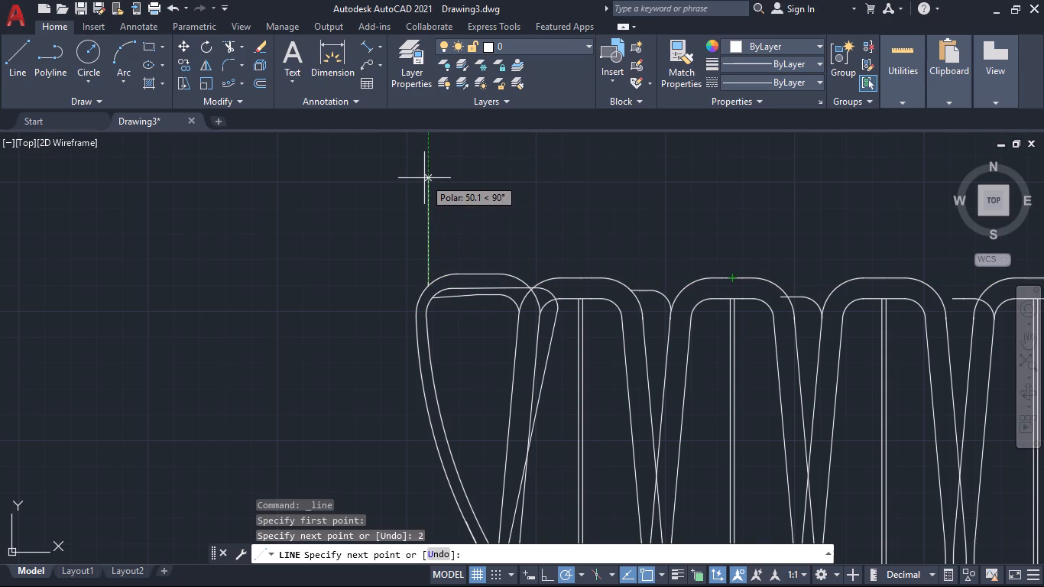
key("3")
key("Return")
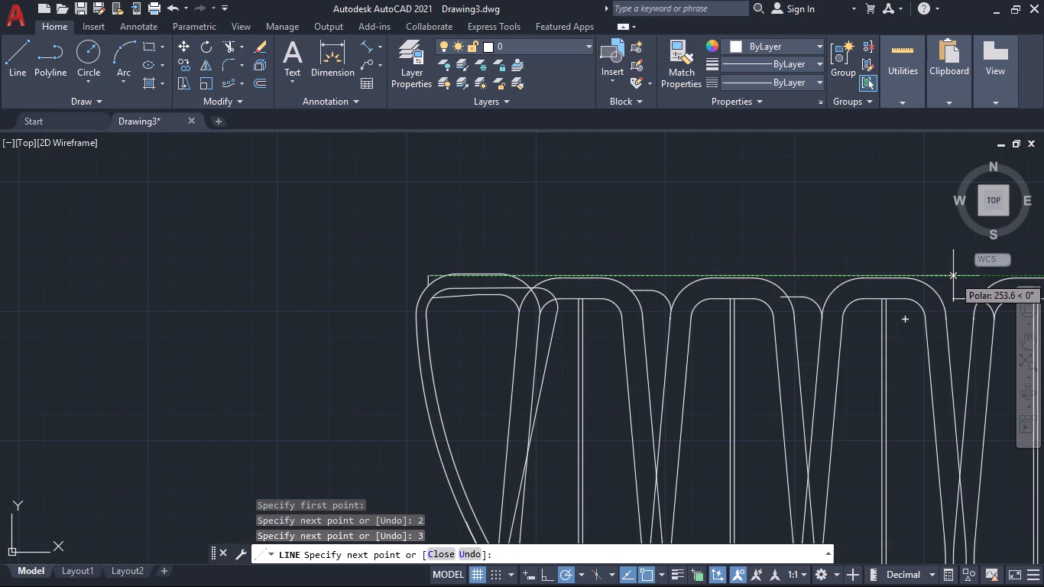
Continue the line across above all petal tops to above the rightmost petal's outer corner, and down to that corner arc's midpoint.
middle_click_drag(916, 255, 787, 198)
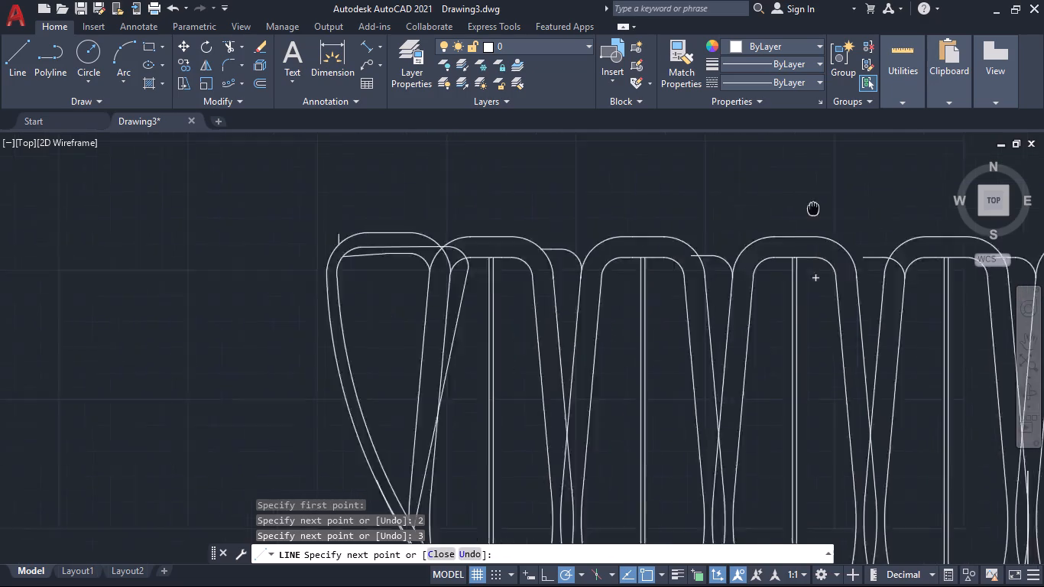
middle_click_drag(787, 198, 494, 100)
scroll(629, 214, "down", 4)
scroll(744, 203, "up", 1)
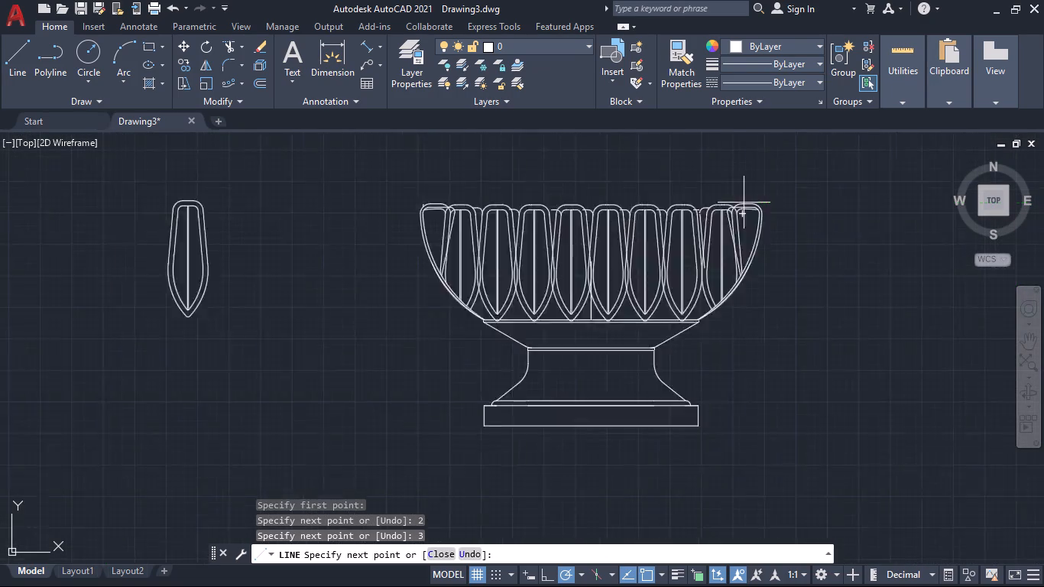
scroll(744, 203, "up", 3)
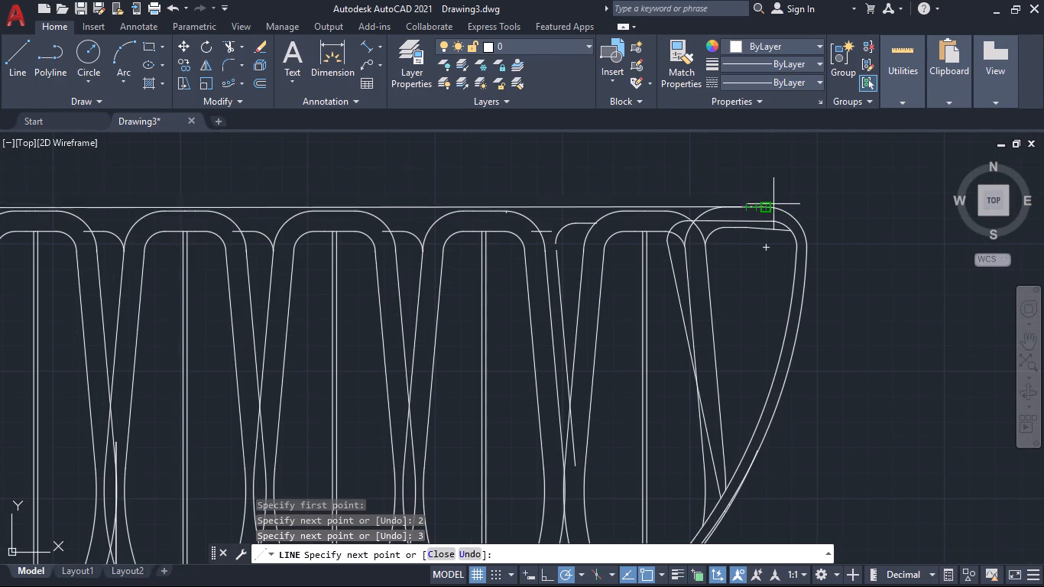
scroll(769, 205, "down", 3)
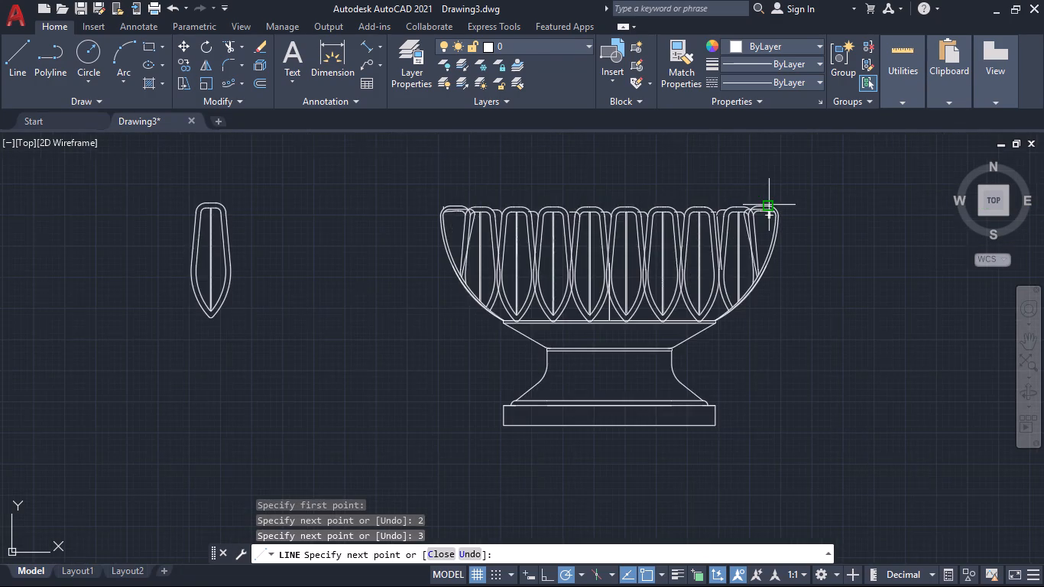
scroll(769, 205, "up", 2)
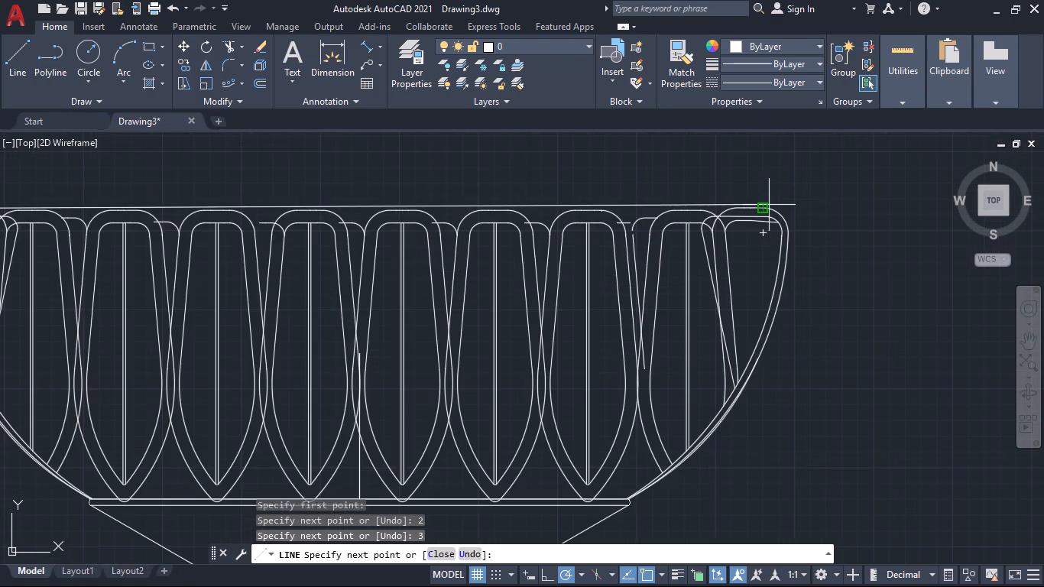
scroll(769, 205, "down", 1)
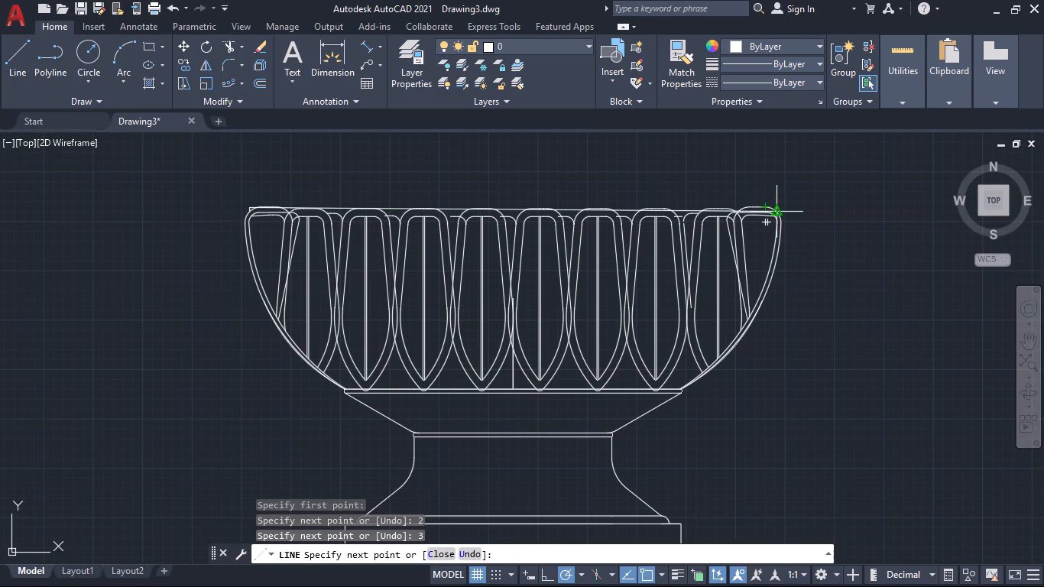
scroll(778, 204, "up", 2)
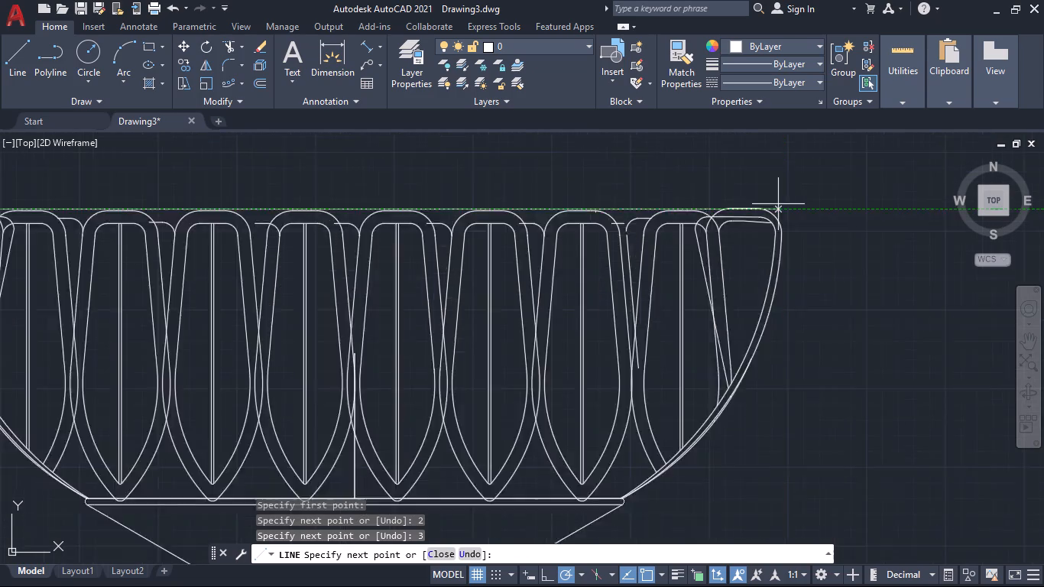
scroll(778, 204, "up", 3)
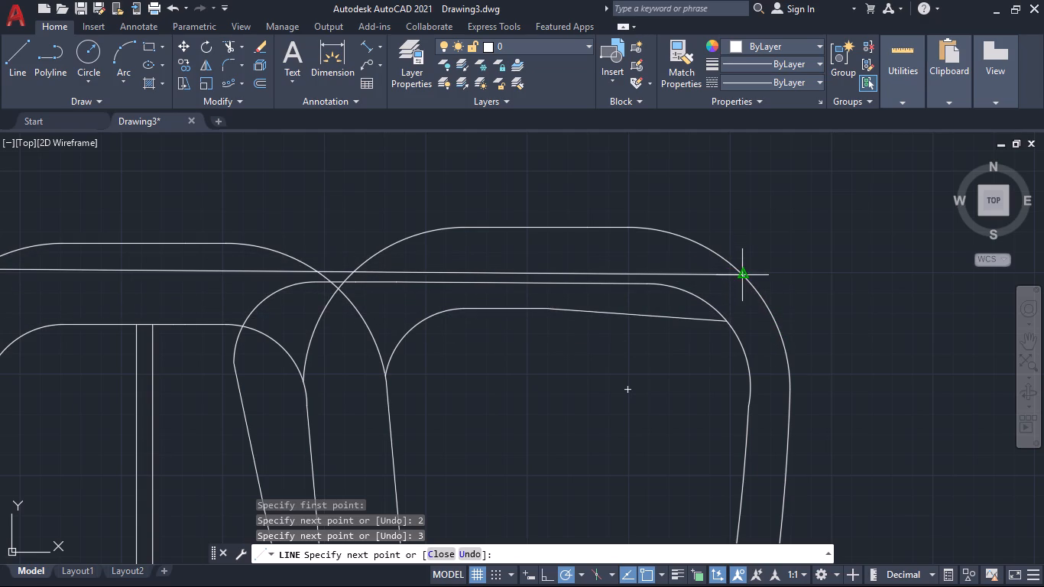
left_click(744, 222)
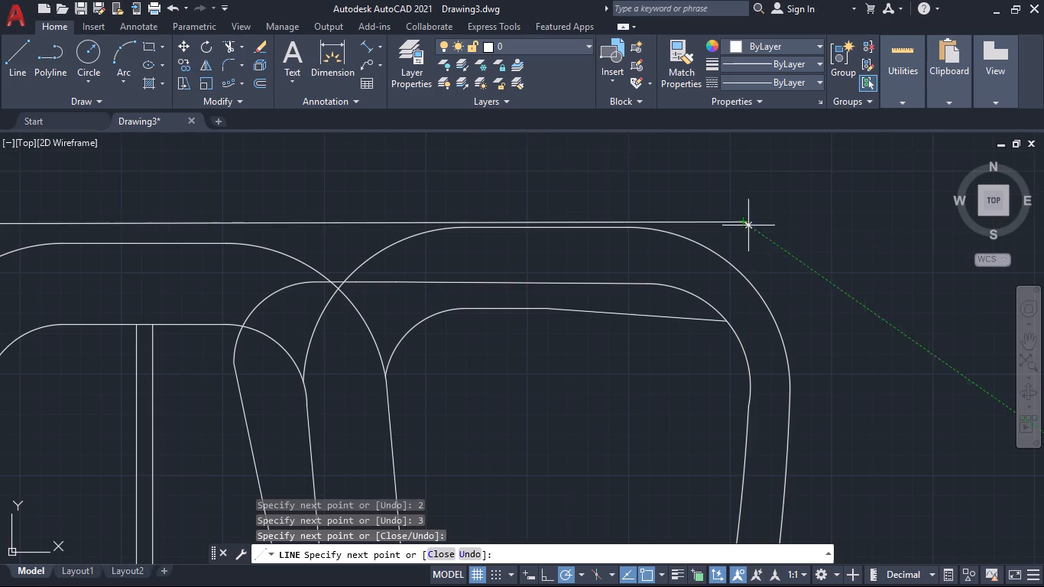
scroll(755, 232, "down", 4)
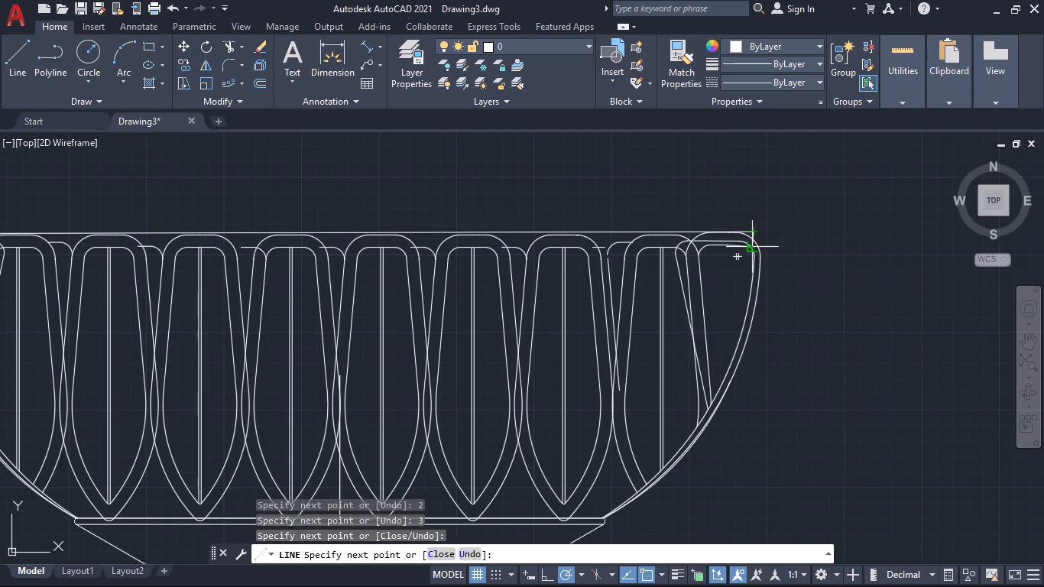
scroll(757, 248, "up", 3)
left_click(738, 212)
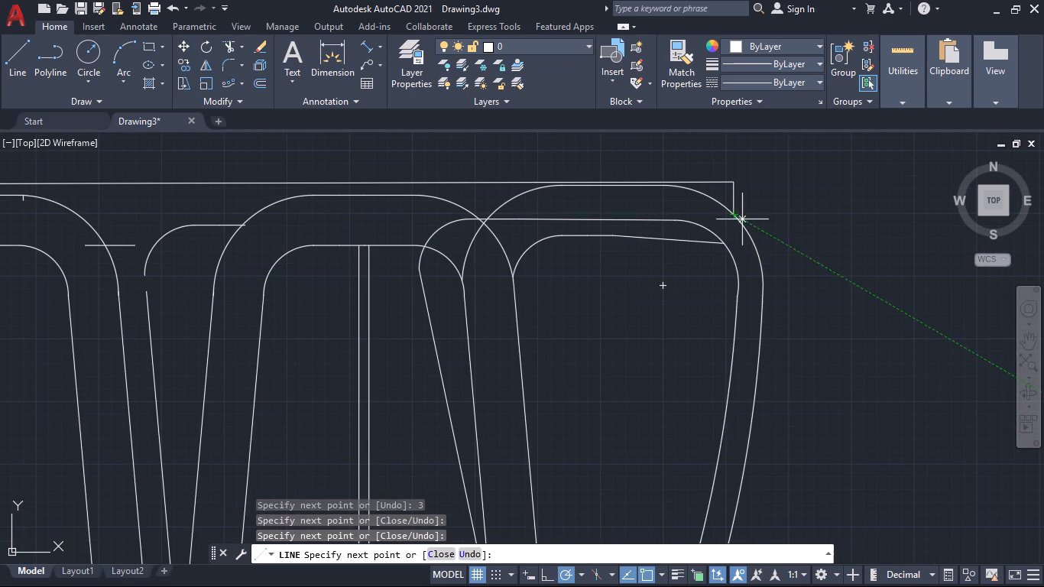
Finish the rim line, offset the long line above the petals upward by 2, and offset that copy upward by 2 again.
scroll(771, 238, "down", 4)
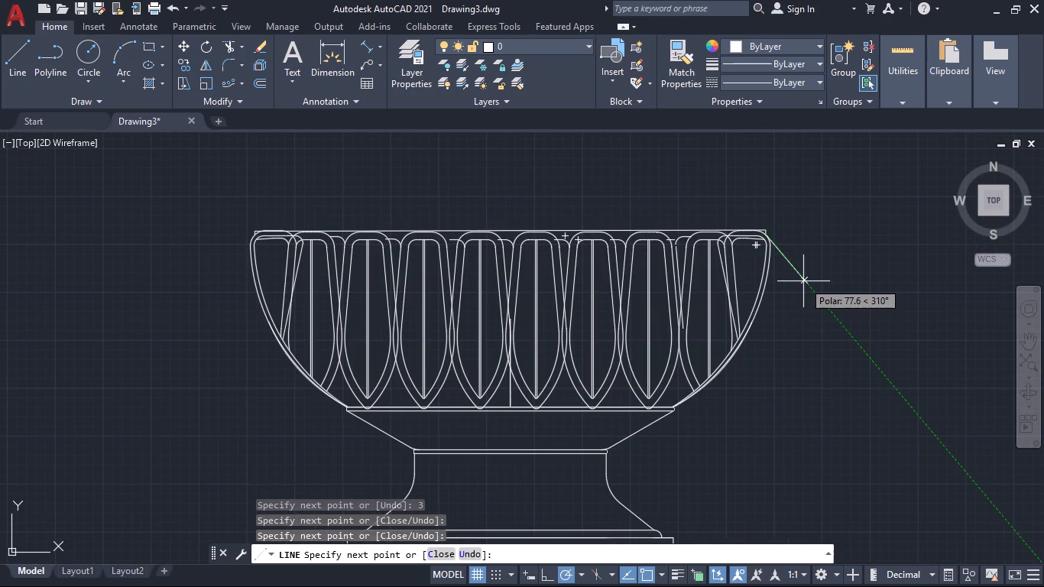
key("space")
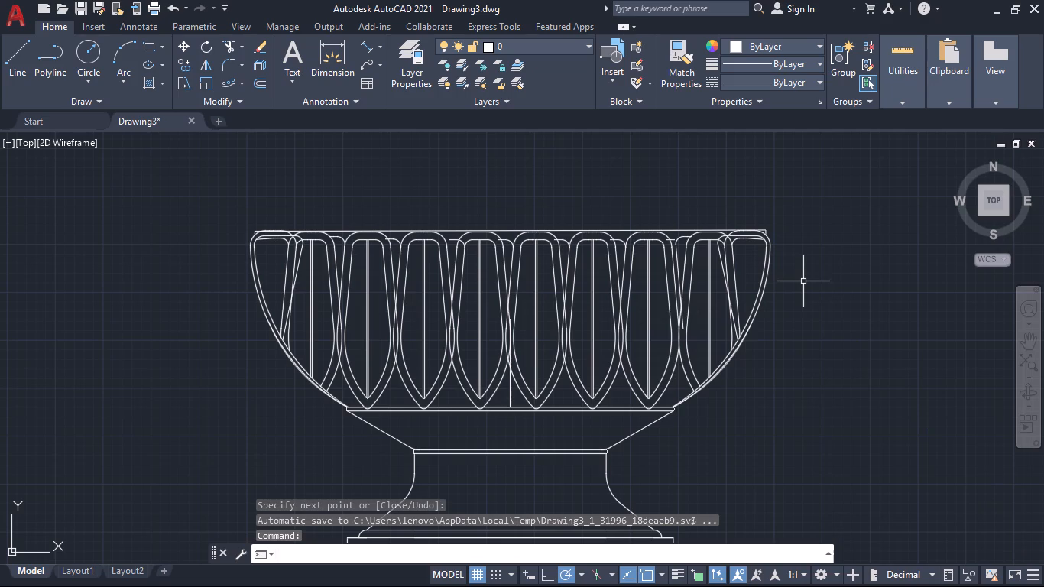
key("o")
key("Return")
key("2")
key("Return")
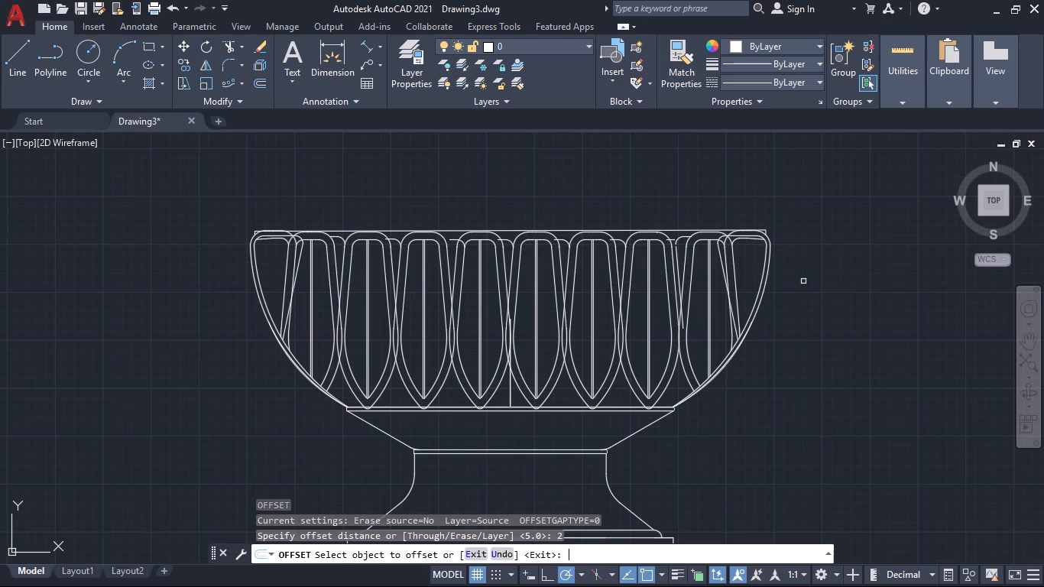
left_click(571, 230)
left_click(571, 216)
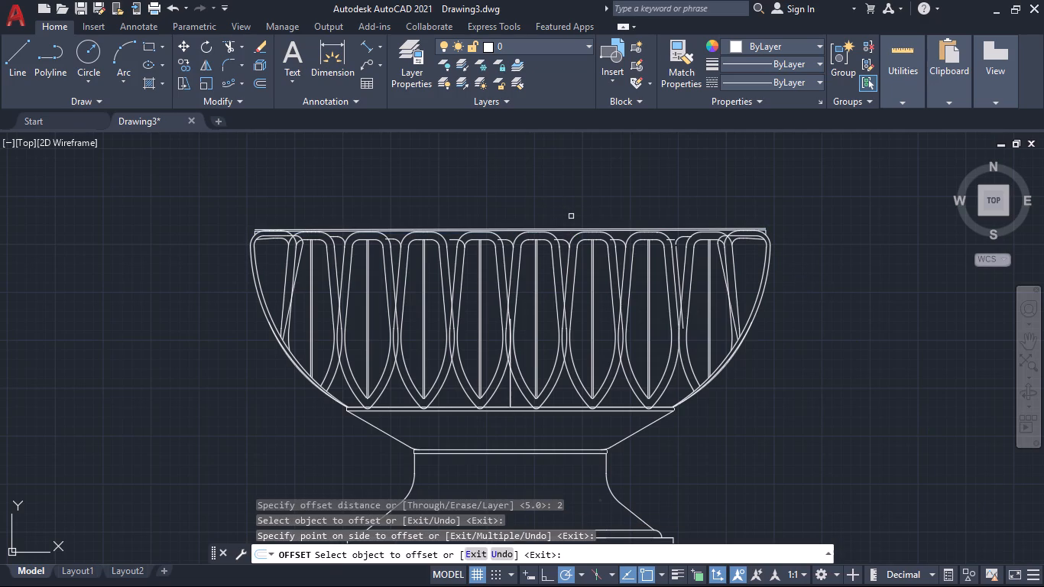
scroll(569, 230, "up", 3)
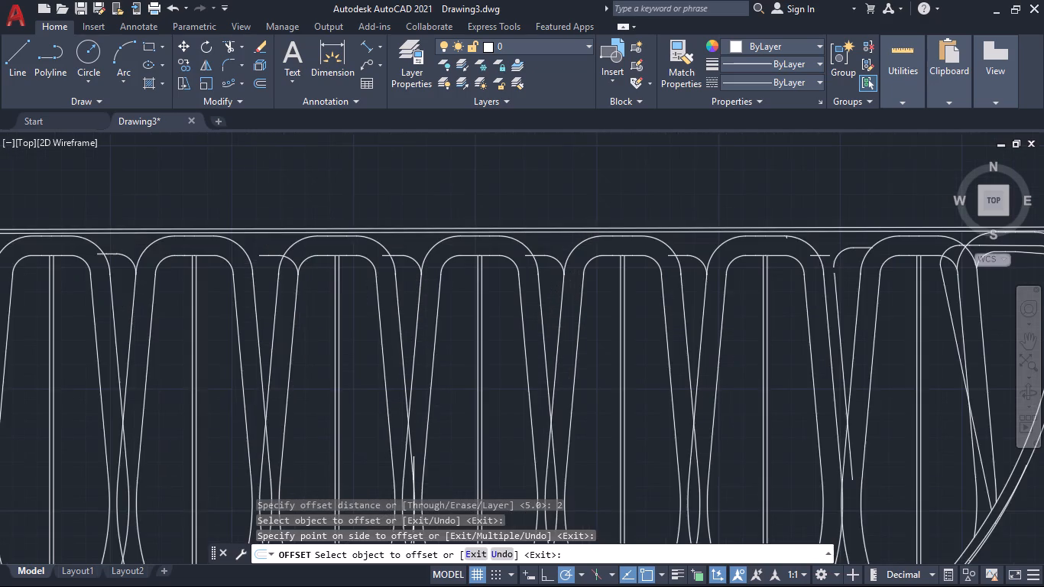
left_click(575, 228)
left_click(575, 206)
scroll(567, 239, "down", 2)
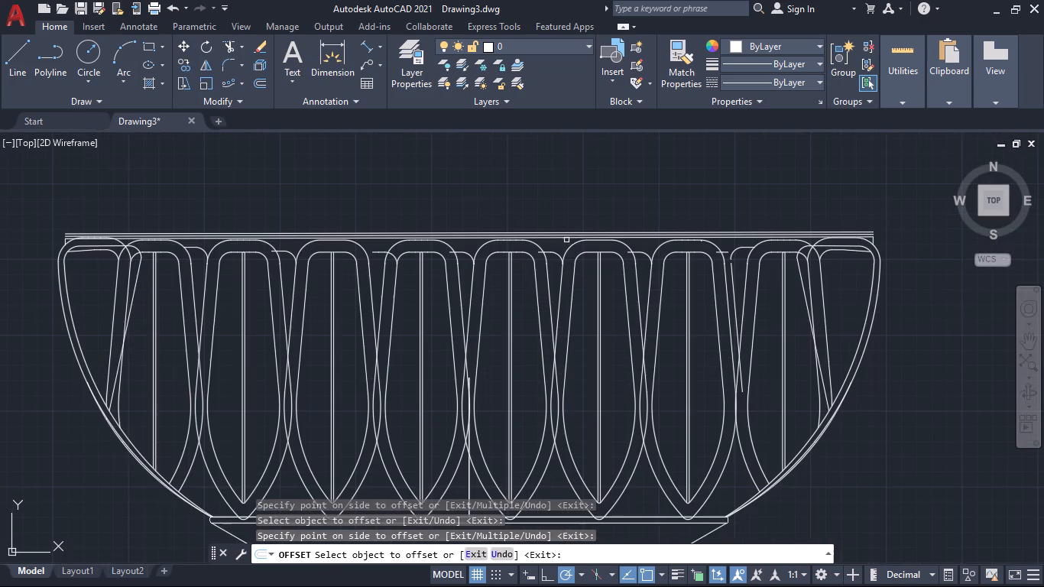
scroll(544, 247, "up", 2)
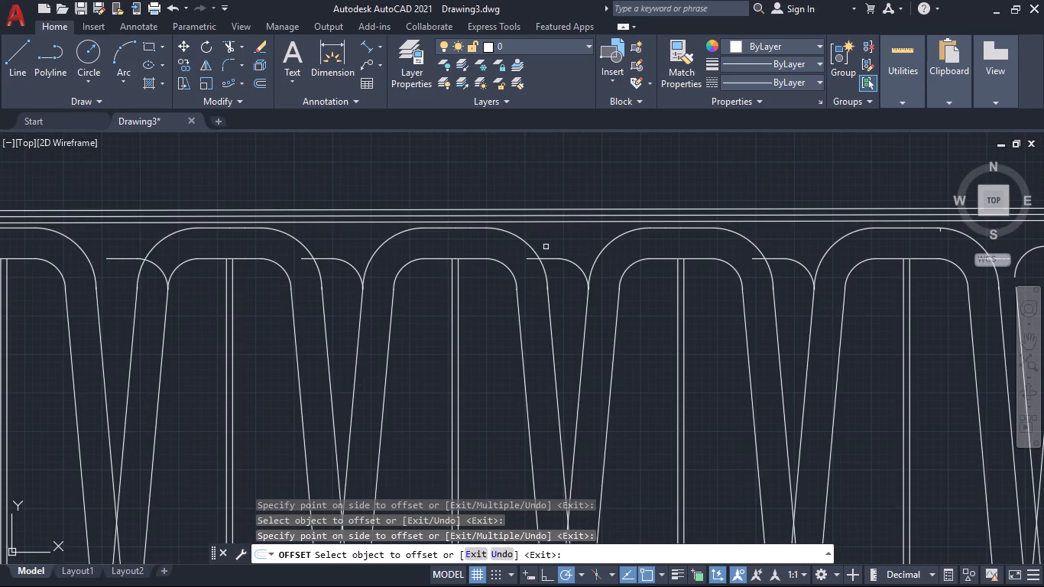
key("Return")
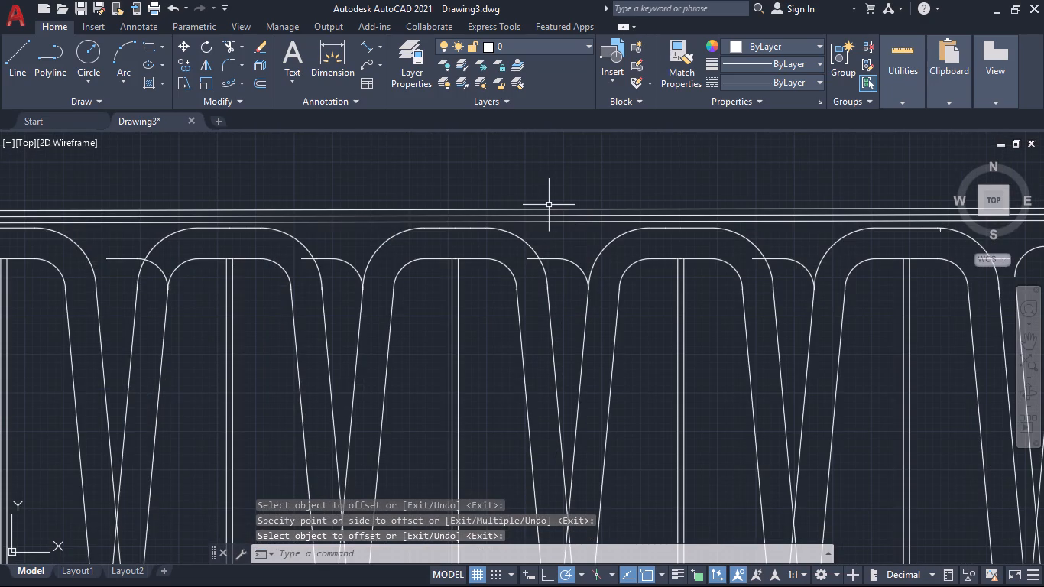
Delete the middle of the three long rim lines above the petals.
left_click(551, 216)
key("Delete")
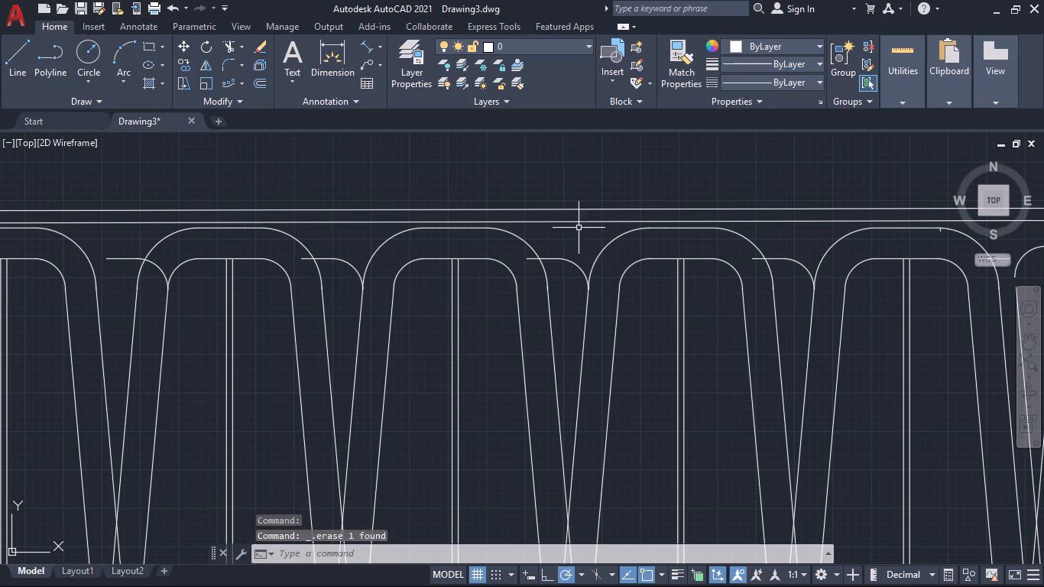
Extend the short vertical line at the rim's left end up to the upper rim line.
scroll(612, 242, "down", 5)
scroll(445, 243, "up", 5)
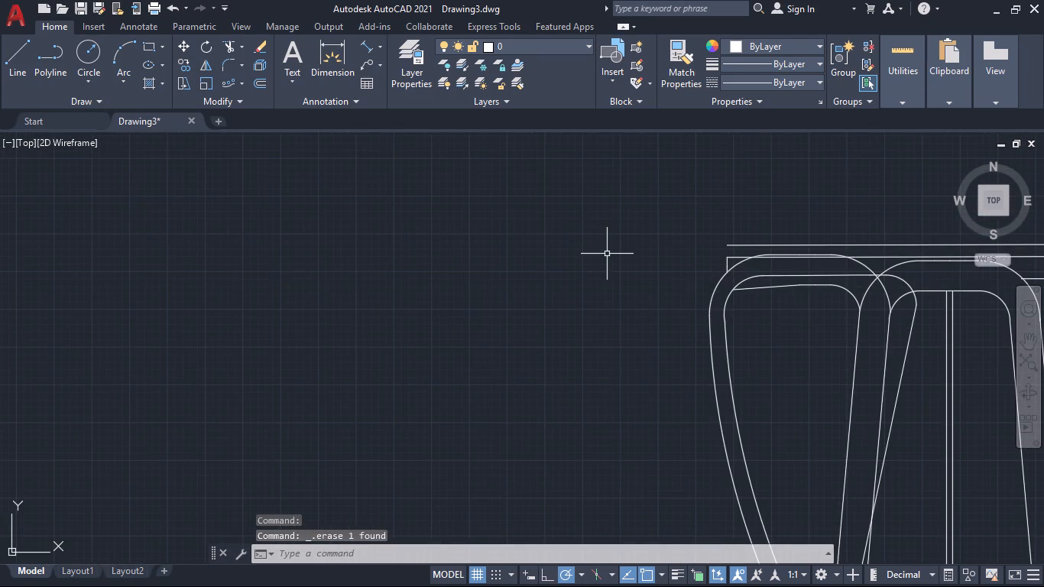
middle_click_drag(607, 254, 336, 261)
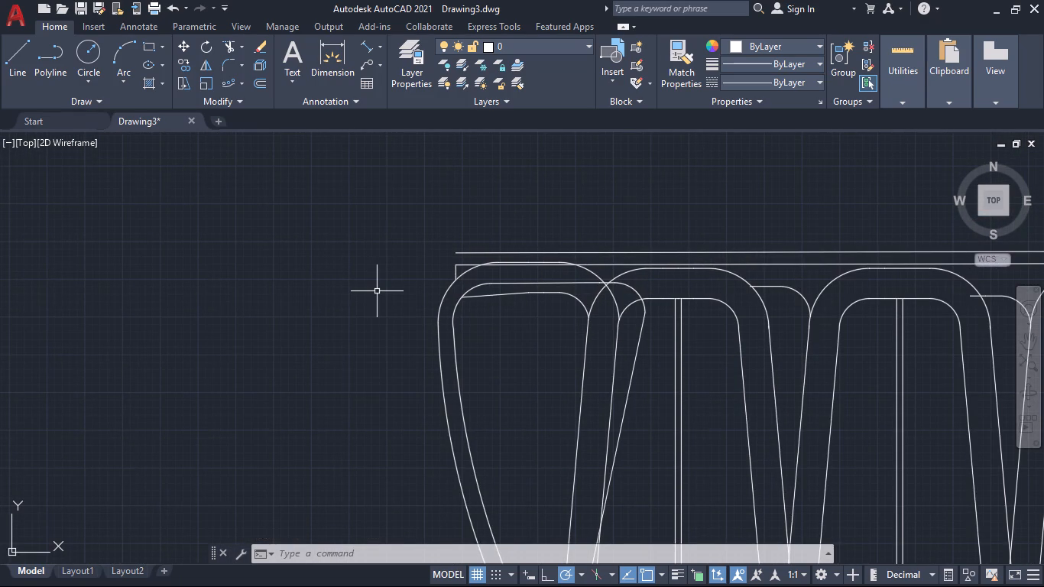
type("tr")
key("Return")
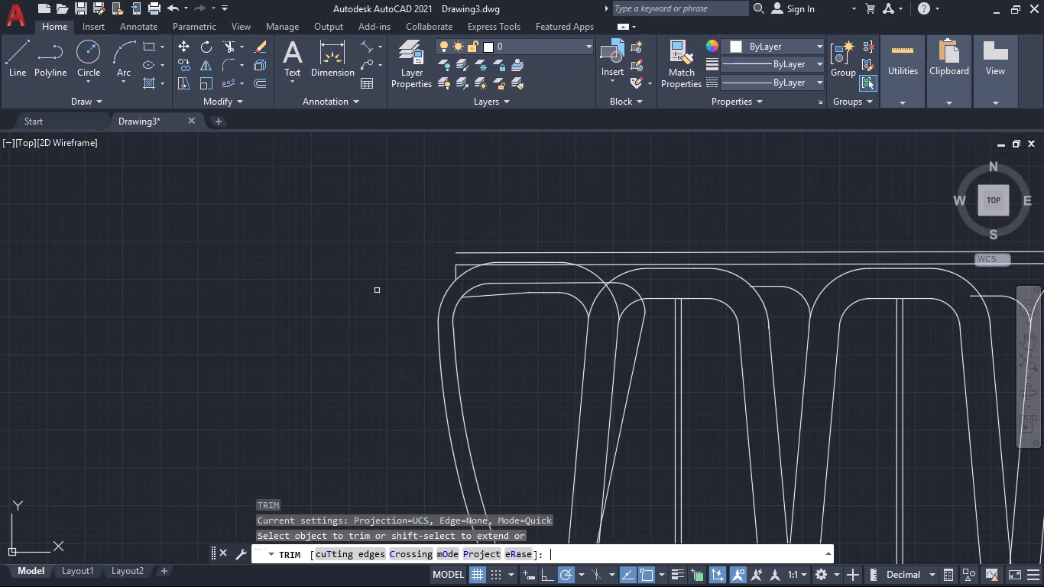
scroll(440, 263, "up", 2)
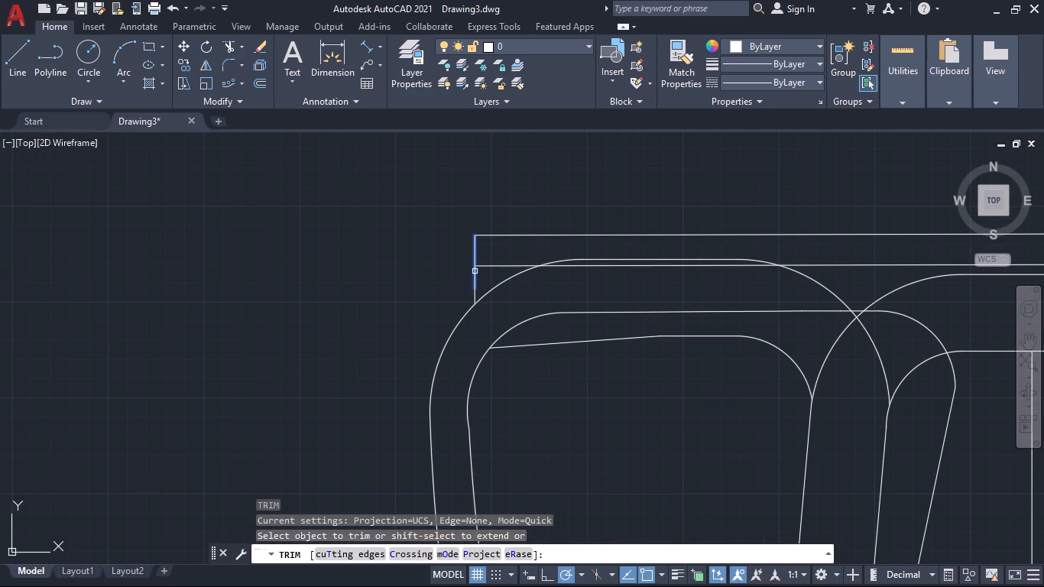
left_click(475, 271, "shift")
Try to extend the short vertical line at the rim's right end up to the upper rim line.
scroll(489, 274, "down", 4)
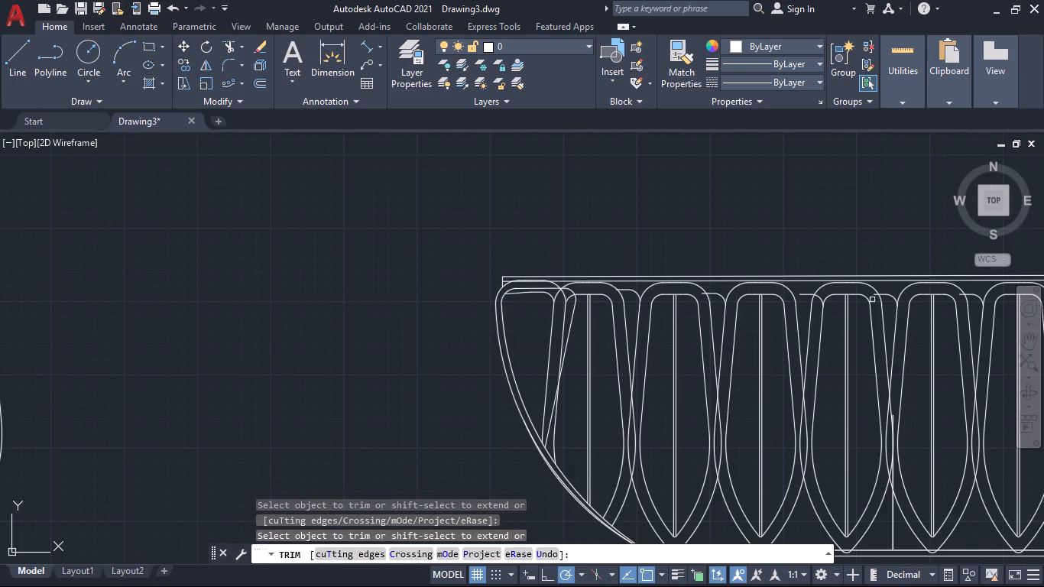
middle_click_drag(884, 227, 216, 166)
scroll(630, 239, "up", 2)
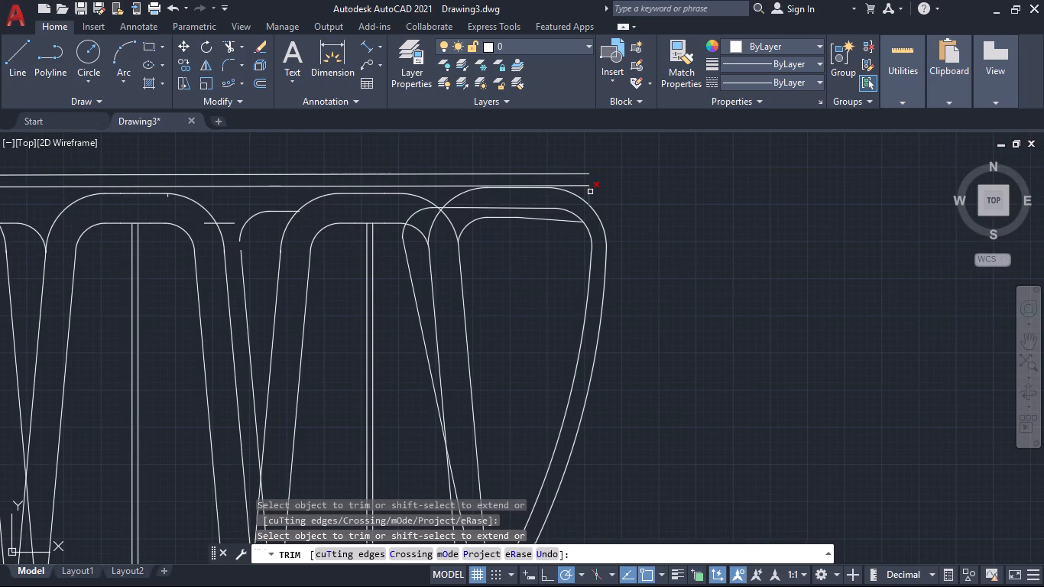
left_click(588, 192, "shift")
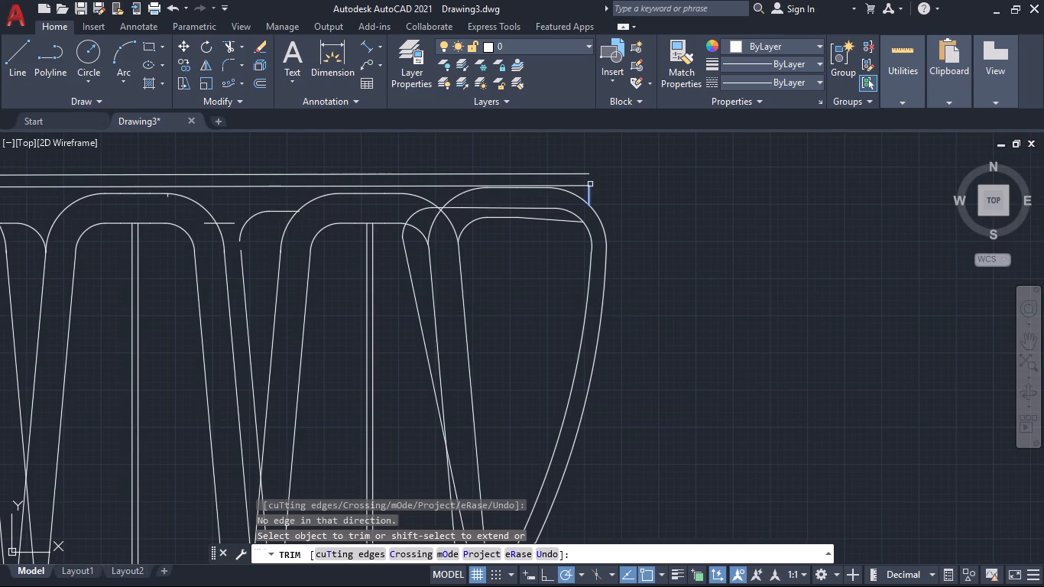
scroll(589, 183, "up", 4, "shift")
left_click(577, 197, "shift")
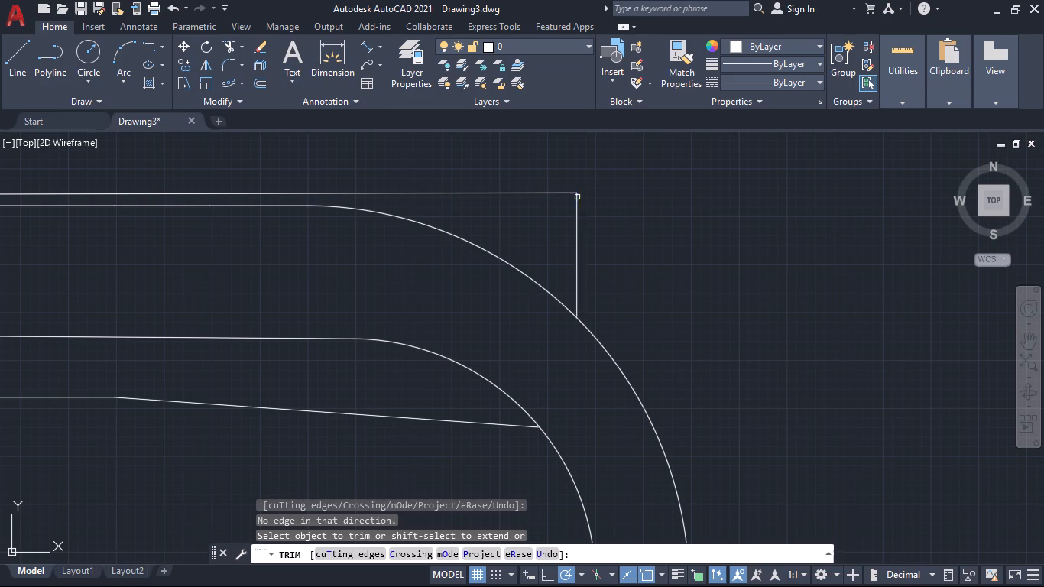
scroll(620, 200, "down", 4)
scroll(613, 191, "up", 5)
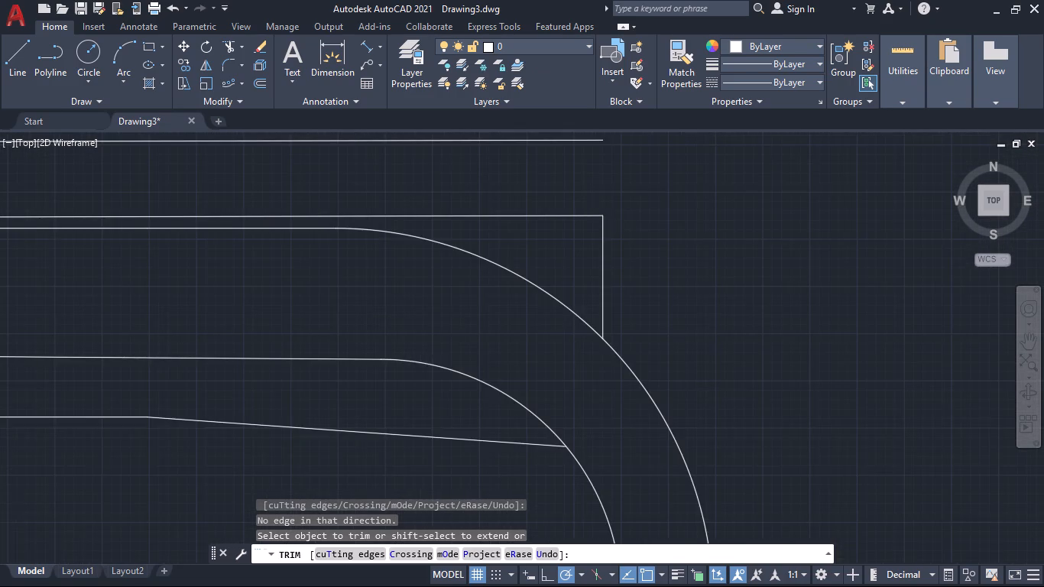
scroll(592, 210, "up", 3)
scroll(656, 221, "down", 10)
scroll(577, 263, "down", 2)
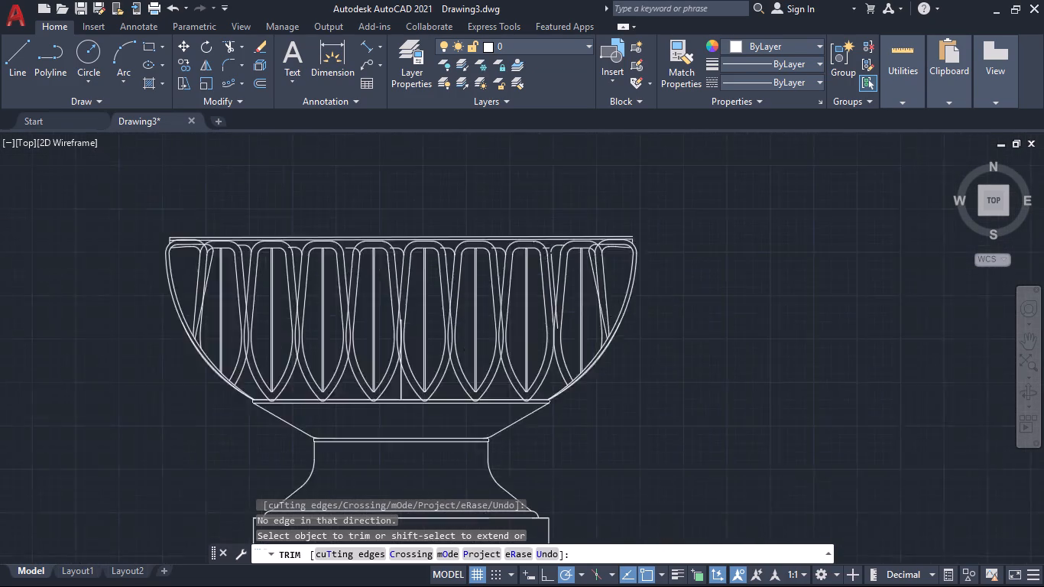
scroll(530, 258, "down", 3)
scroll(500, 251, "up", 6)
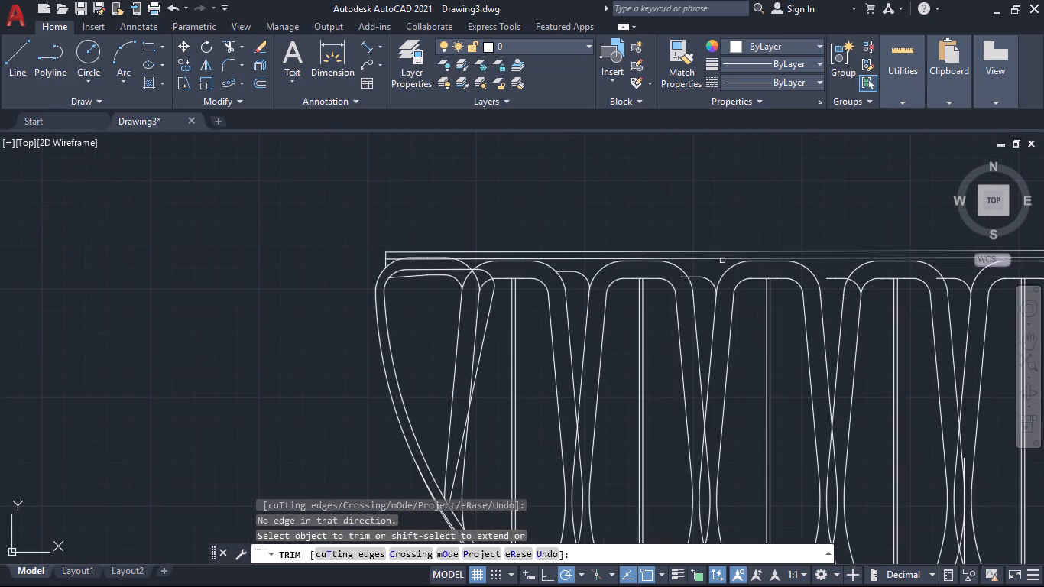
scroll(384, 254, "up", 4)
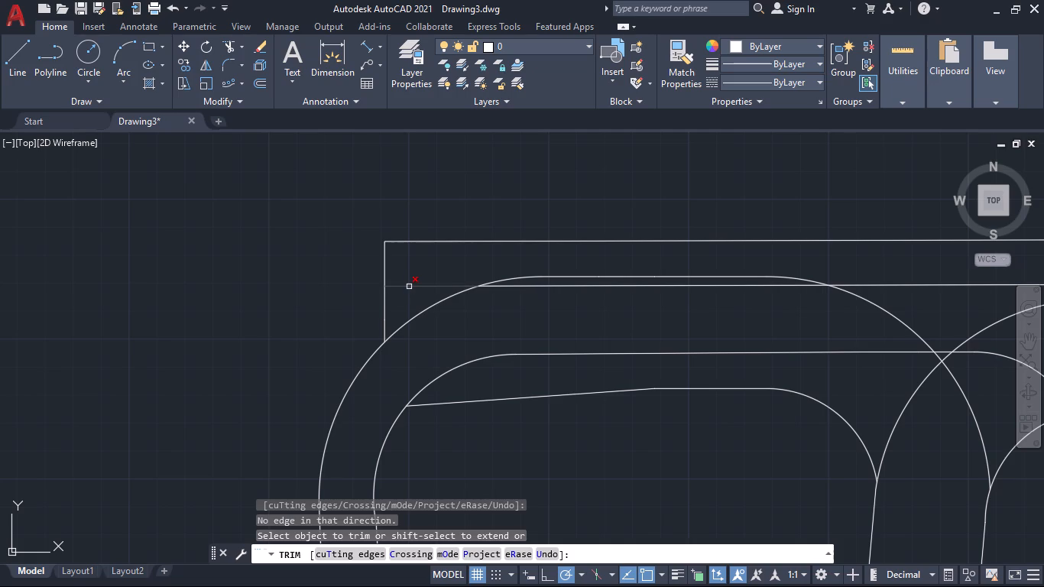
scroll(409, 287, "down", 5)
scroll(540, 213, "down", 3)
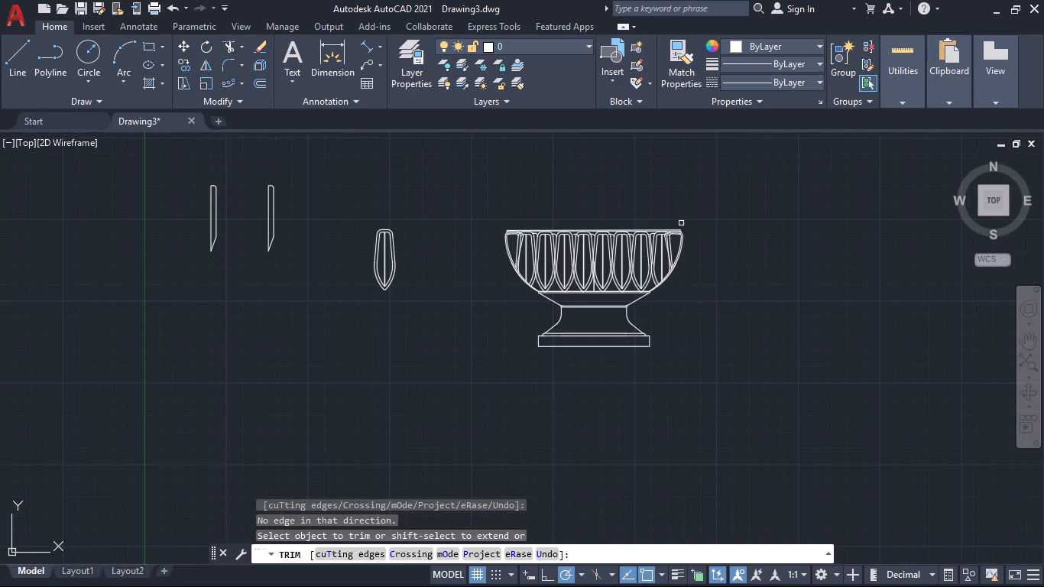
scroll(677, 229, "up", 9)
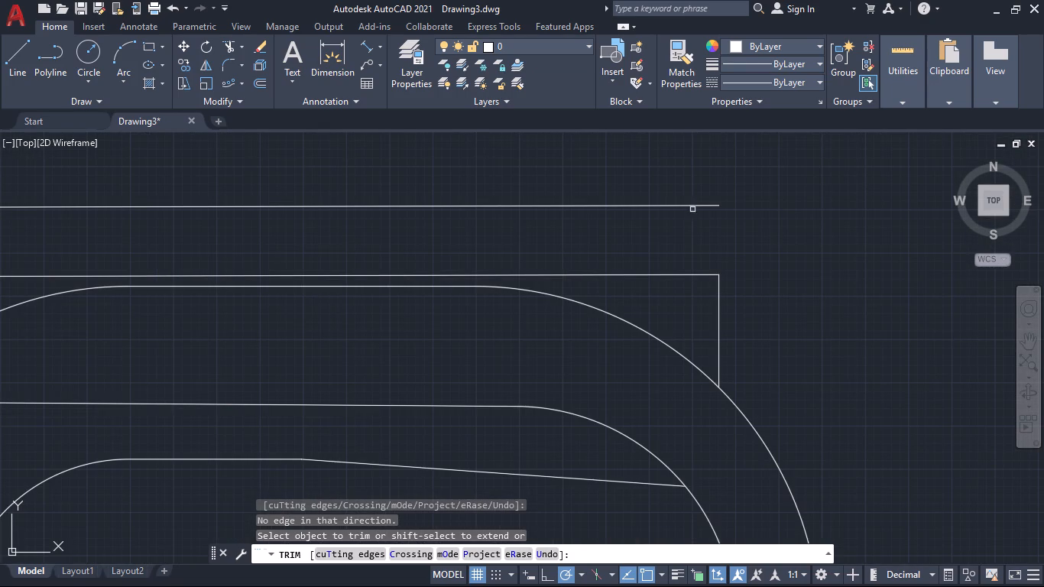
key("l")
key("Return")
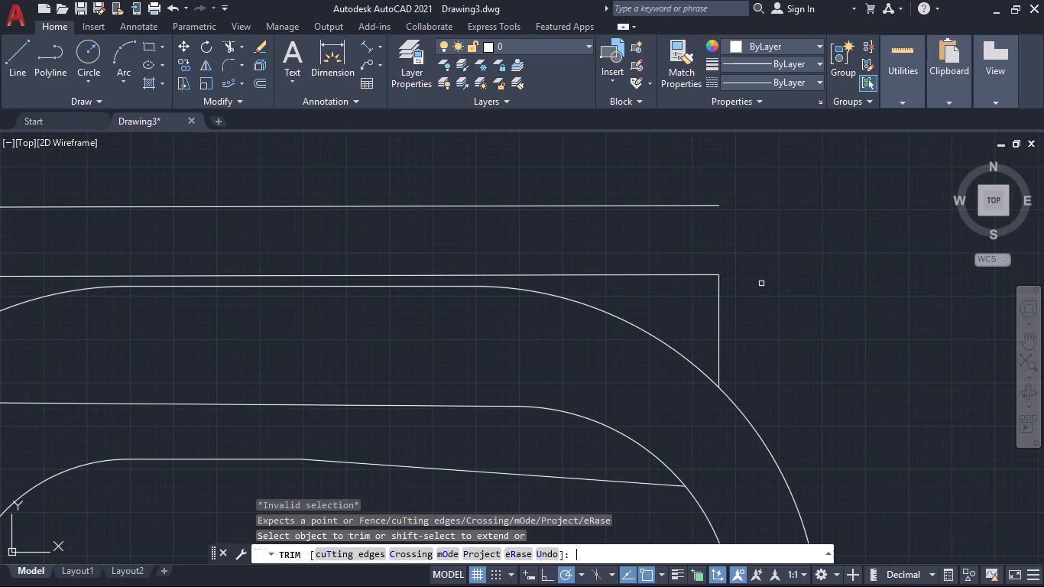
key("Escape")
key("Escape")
Draw a vertical line from the upper rim line's right end down to the lower rim line's right end.
key("l")
key("Return")
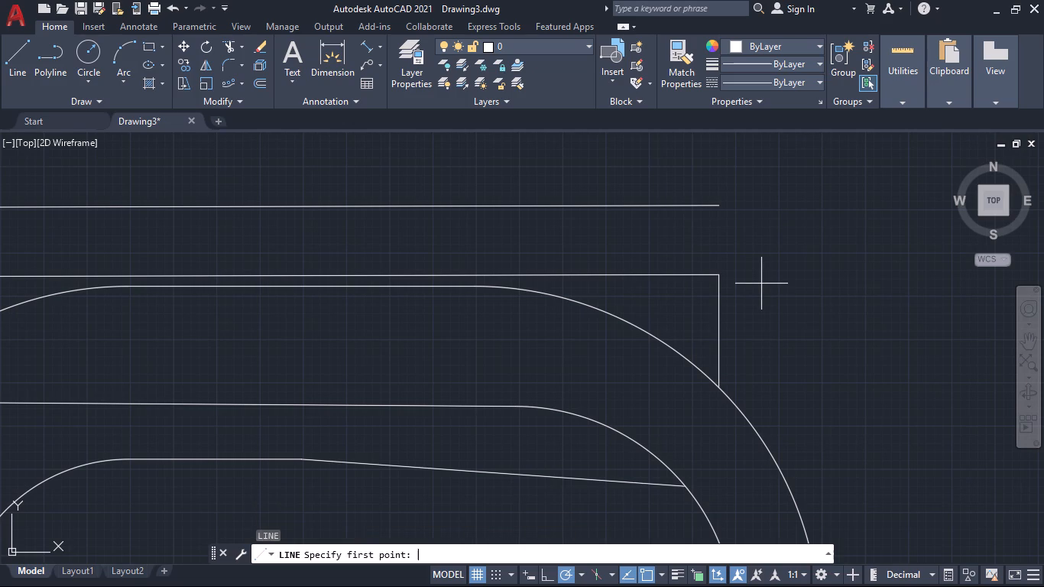
left_click(718, 209)
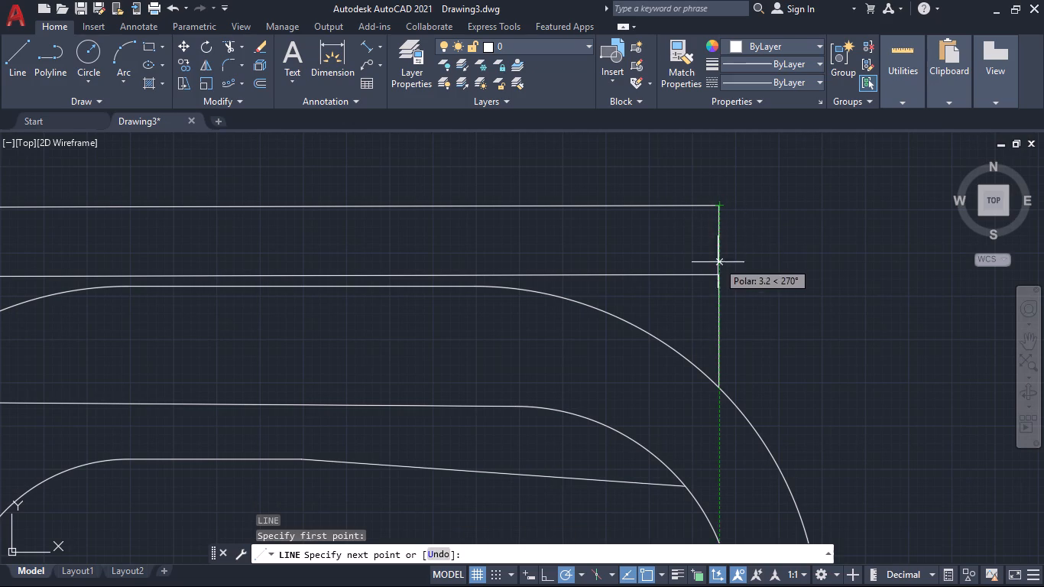
left_click(718, 271)
key("space")
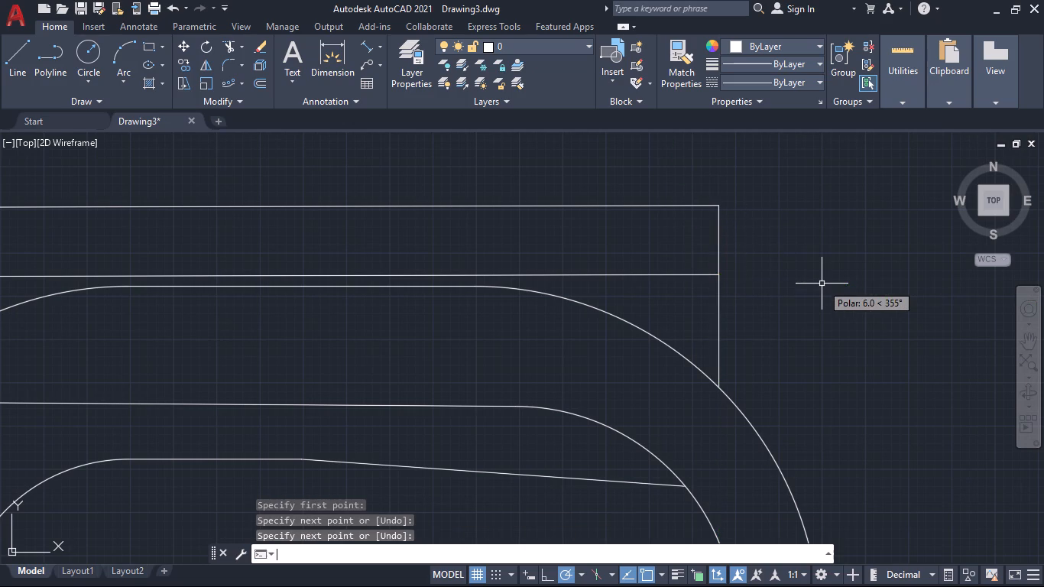
Blend the lower part of the rim's left vertical line with the leftmost petal's outer top corner arc.
scroll(891, 296, "down", 8)
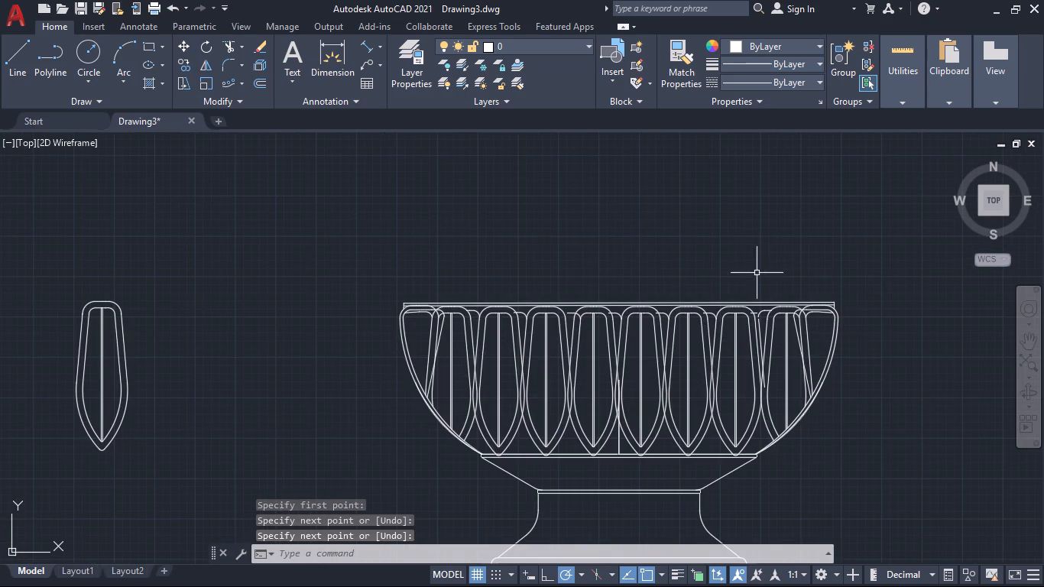
scroll(395, 304, "up", 7)
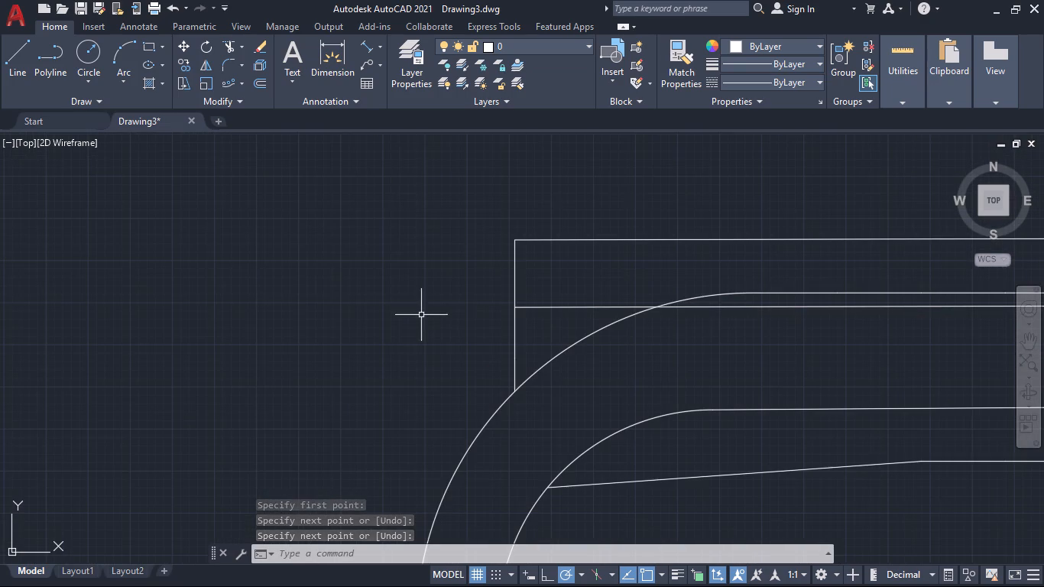
type("bl")
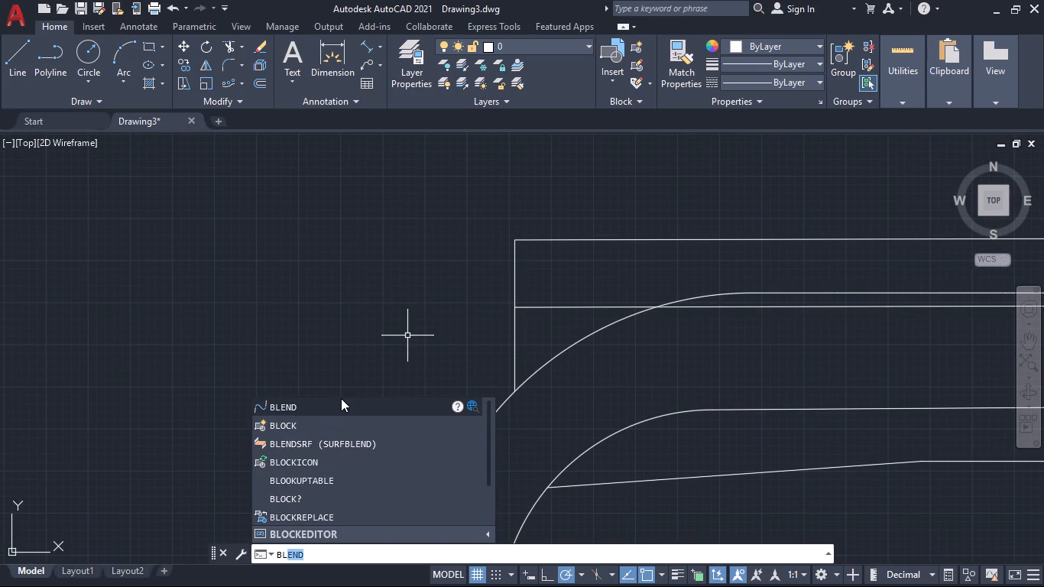
left_click(340, 405)
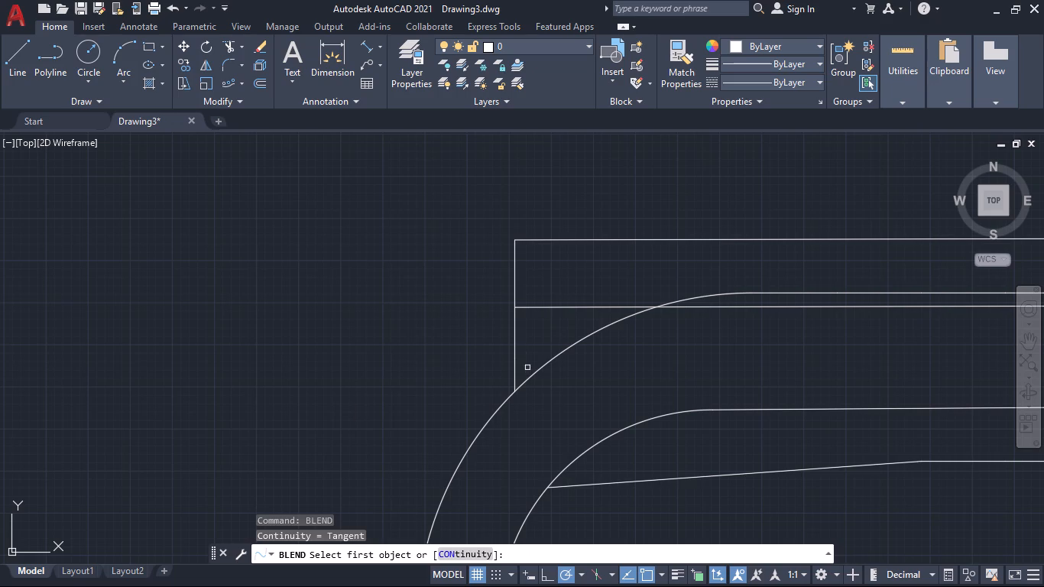
left_click(515, 339)
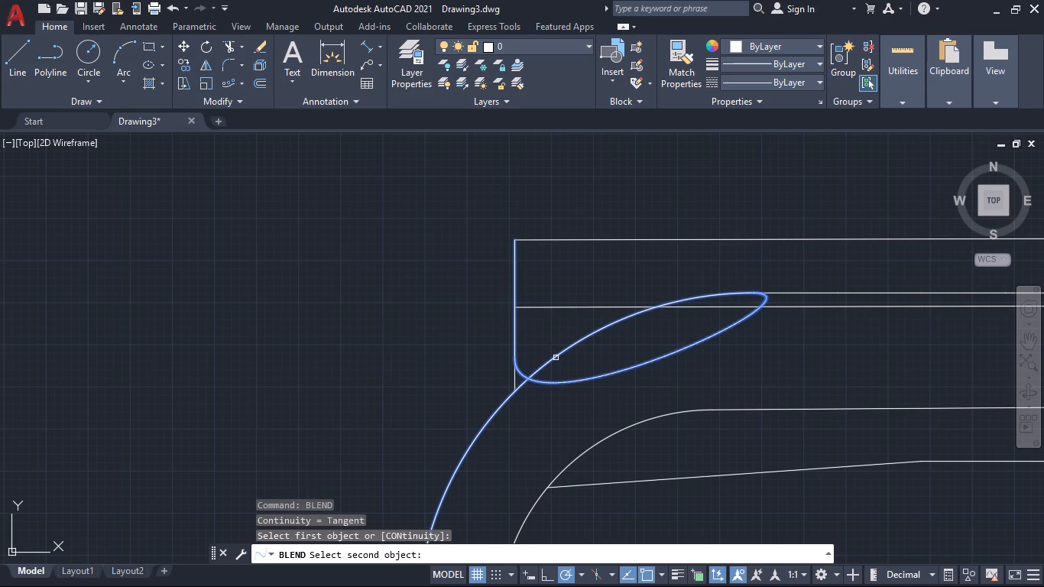
scroll(556, 358, "down", 5)
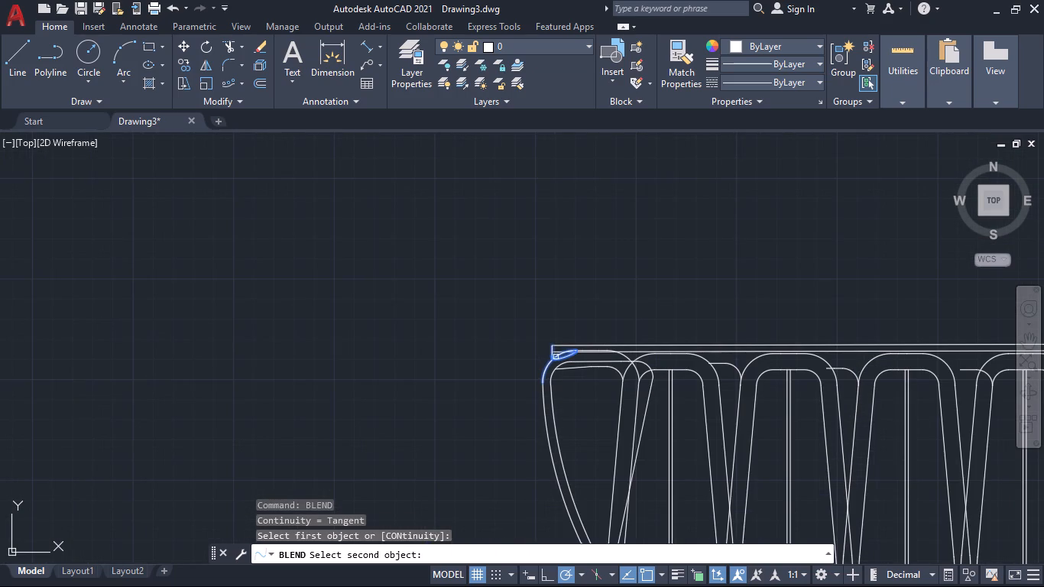
left_click(556, 357)
scroll(629, 376, "down", 1)
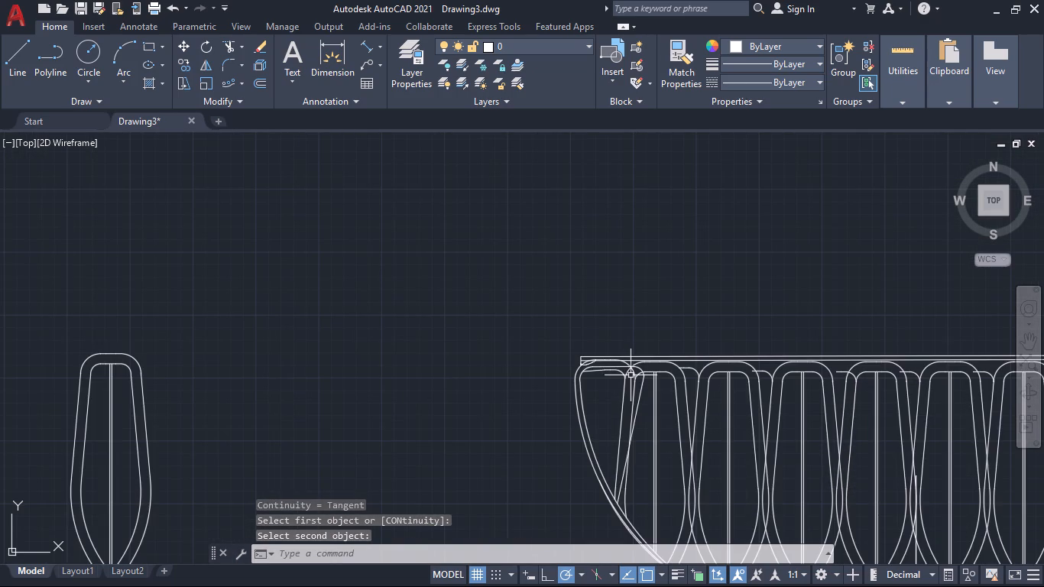
Blend the left ends of the upper and lower rim lines with a tangent curve to round off the rim.
scroll(676, 331, "down", 1)
scroll(633, 340, "up", 4)
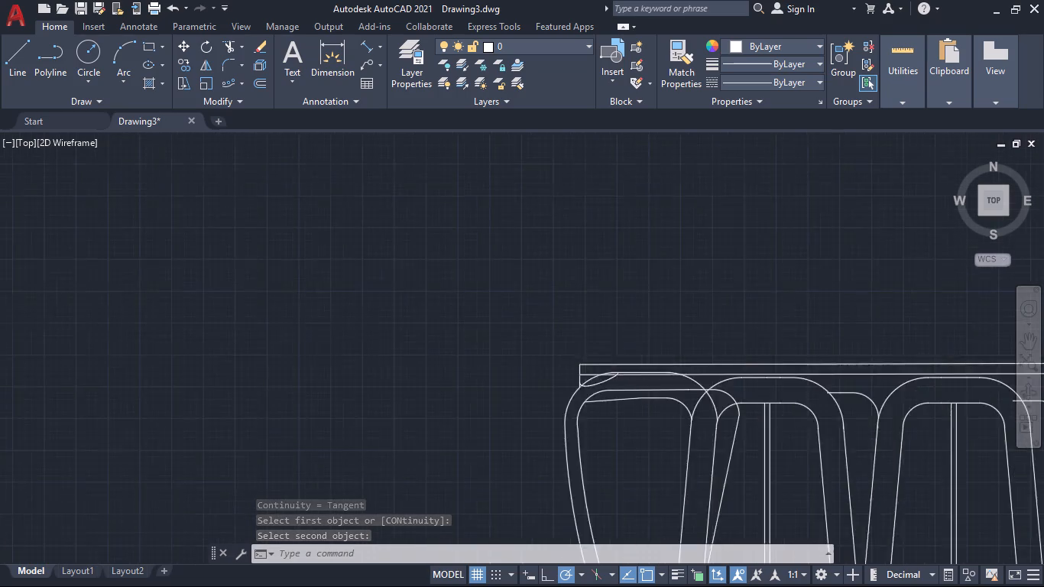
scroll(612, 343, "up", 2)
middle_click_drag(533, 366, 543, 289)
key("space")
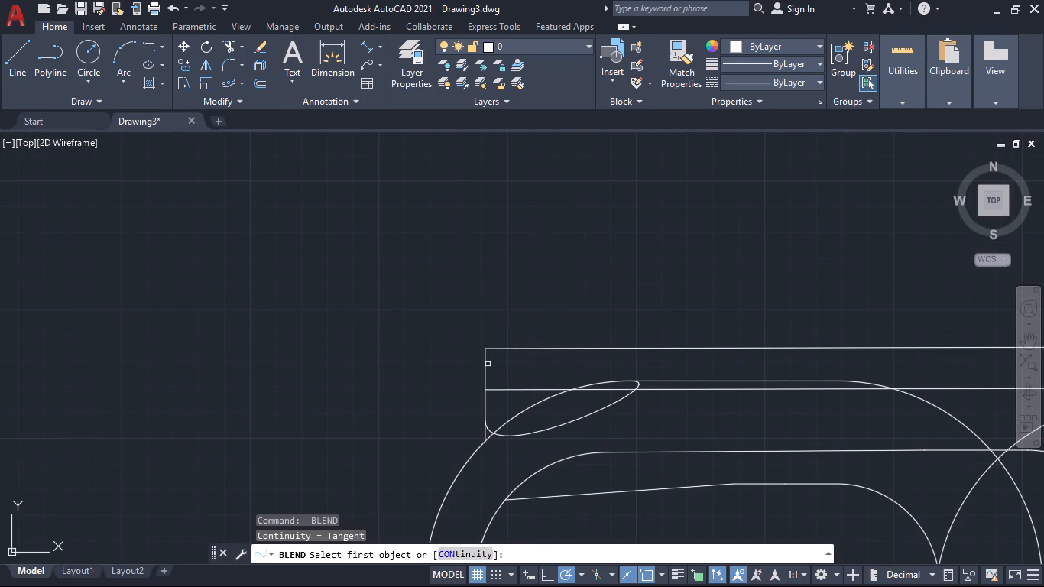
left_click(494, 350)
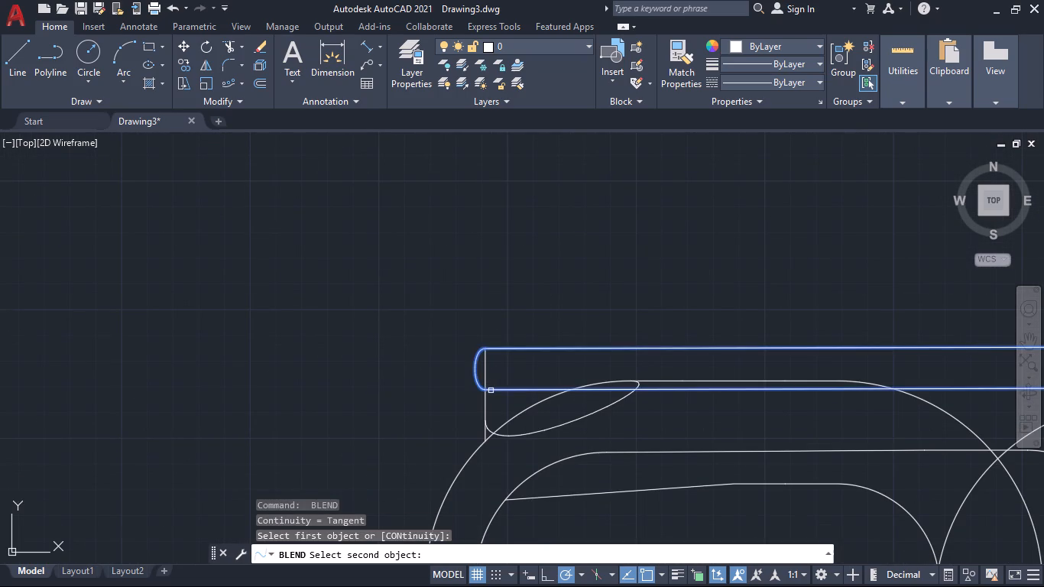
left_click(491, 391)
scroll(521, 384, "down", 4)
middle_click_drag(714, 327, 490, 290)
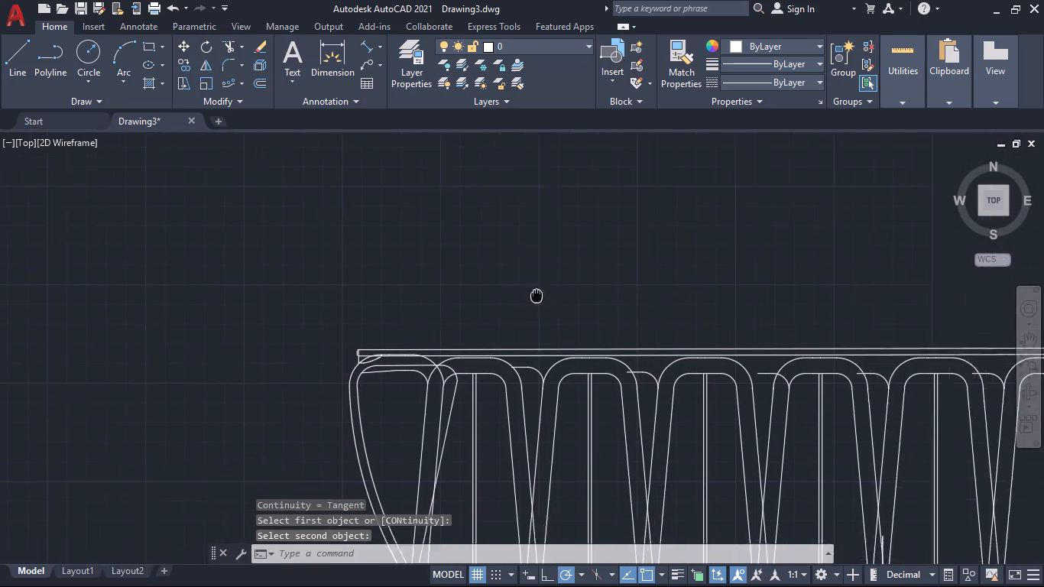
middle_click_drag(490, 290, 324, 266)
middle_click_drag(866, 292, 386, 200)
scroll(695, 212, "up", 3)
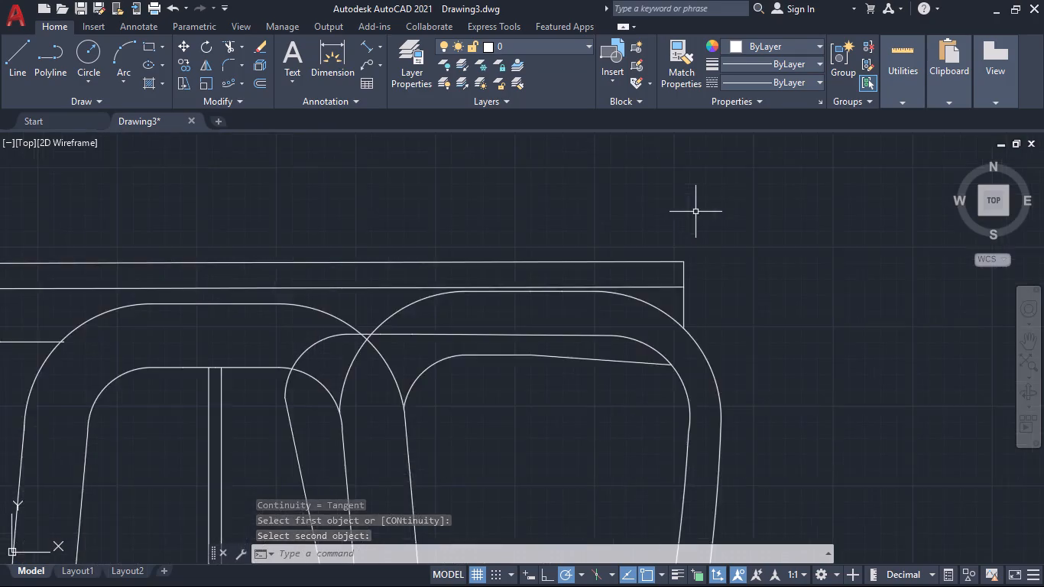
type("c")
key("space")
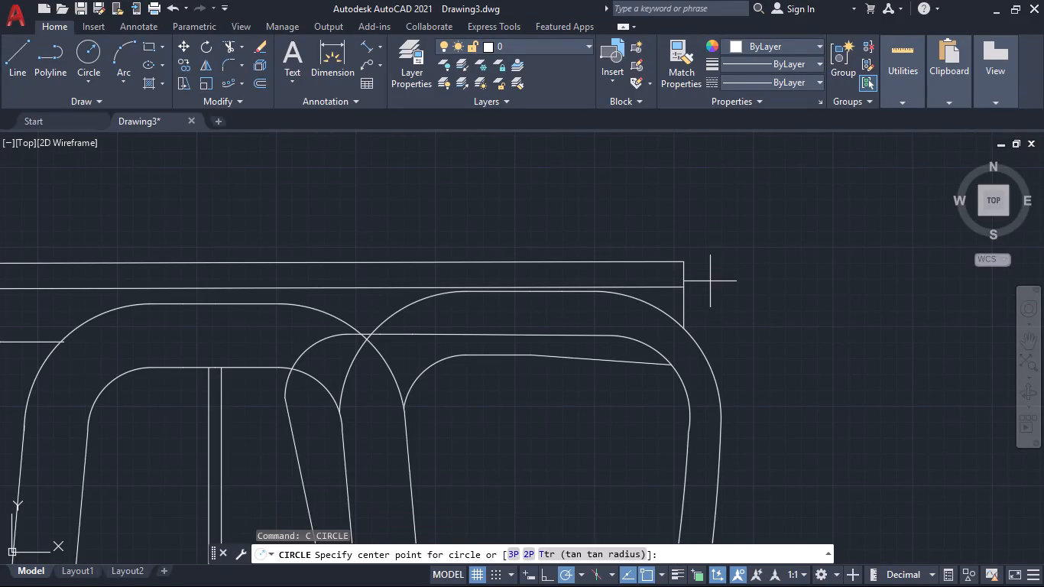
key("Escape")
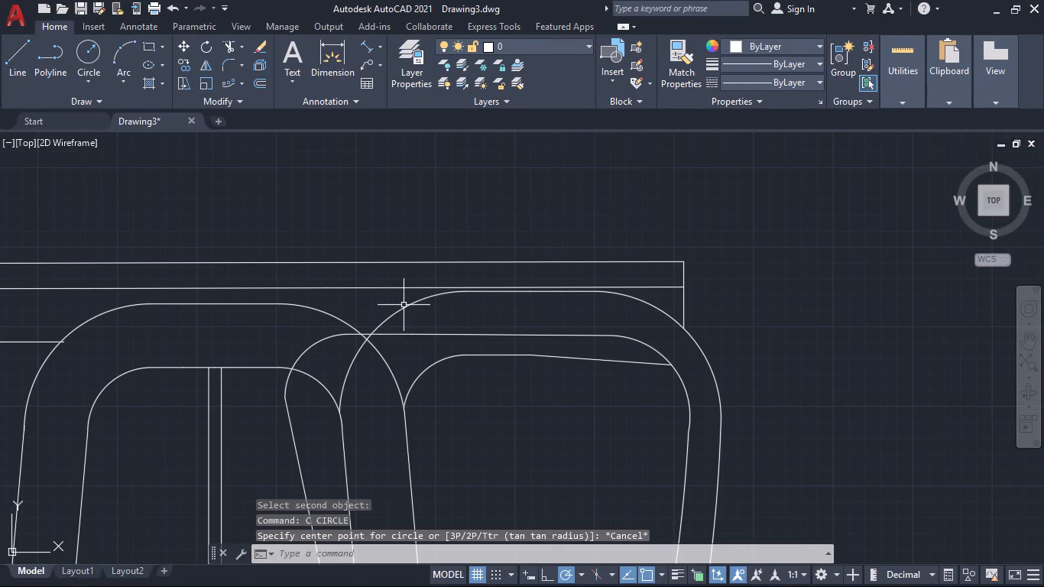
Blend the right ends of the upper and lower rim lines with a tangent curve.
type("bl")
key("Return")
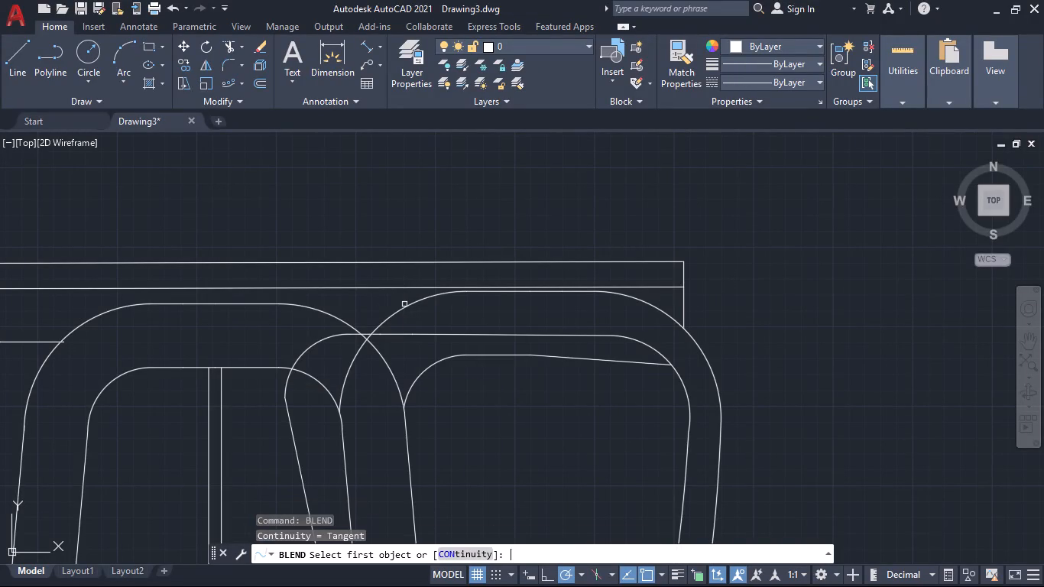
left_click(677, 263)
left_click(676, 287)
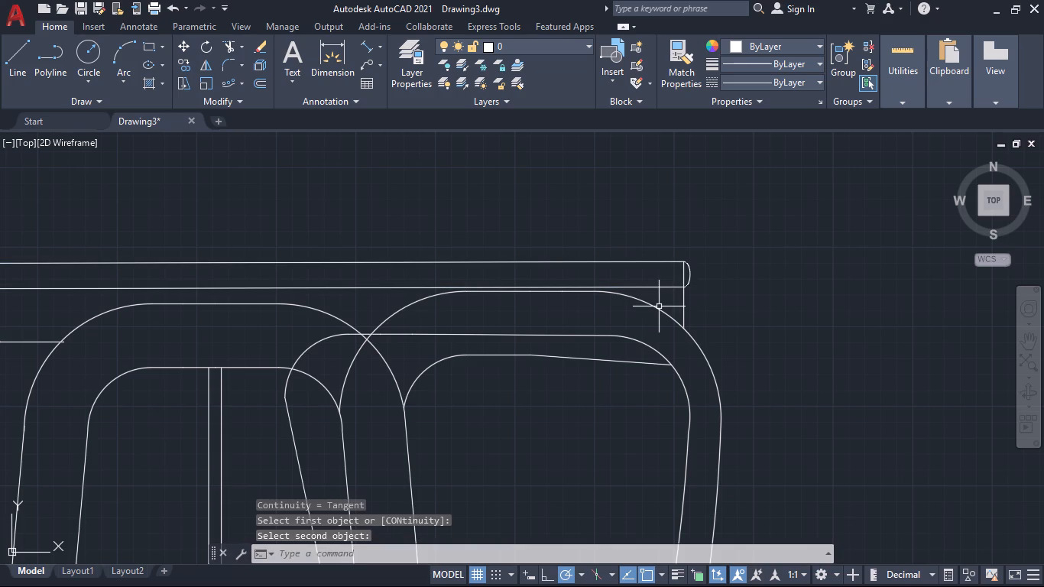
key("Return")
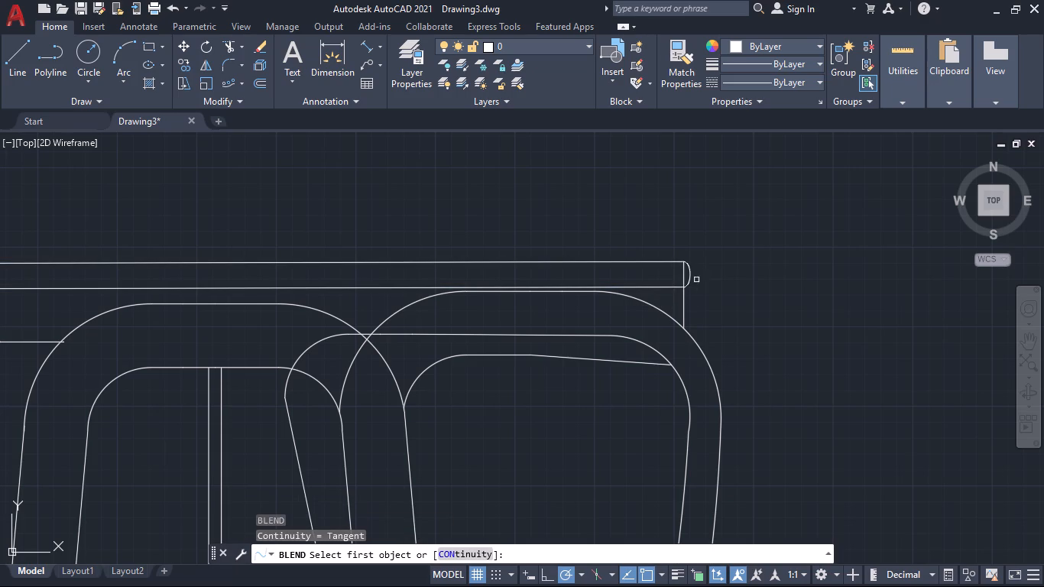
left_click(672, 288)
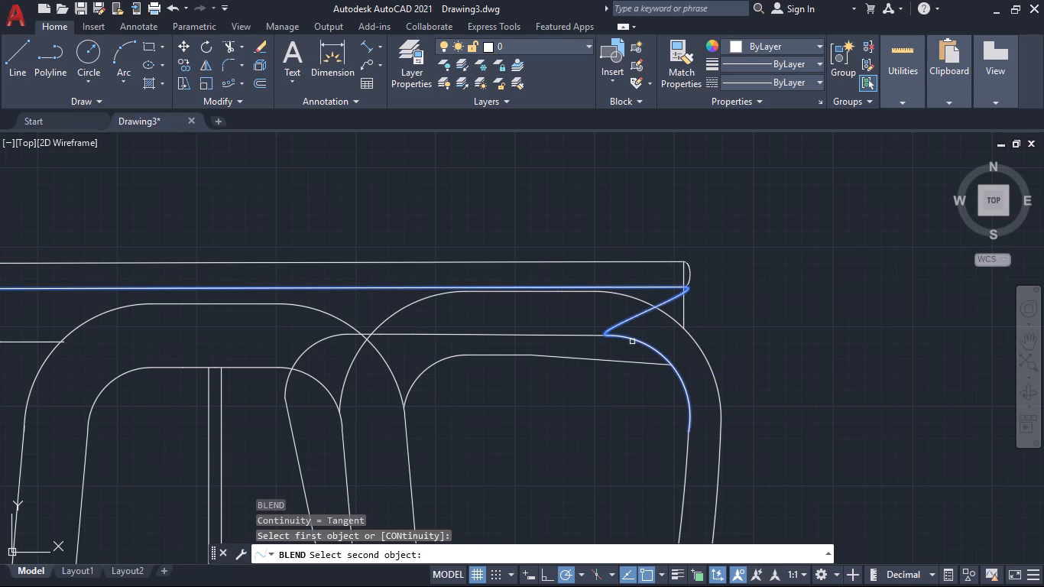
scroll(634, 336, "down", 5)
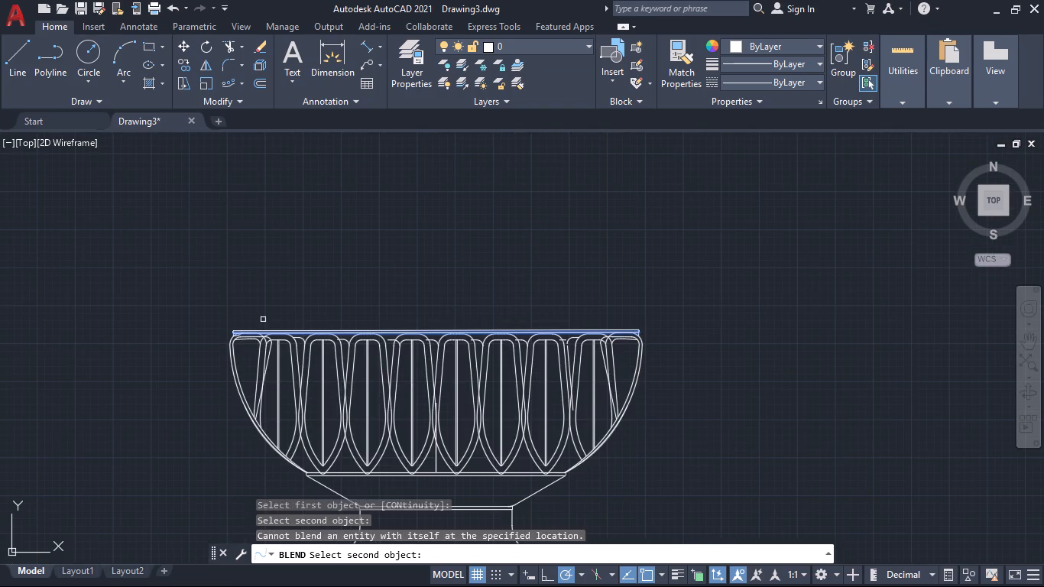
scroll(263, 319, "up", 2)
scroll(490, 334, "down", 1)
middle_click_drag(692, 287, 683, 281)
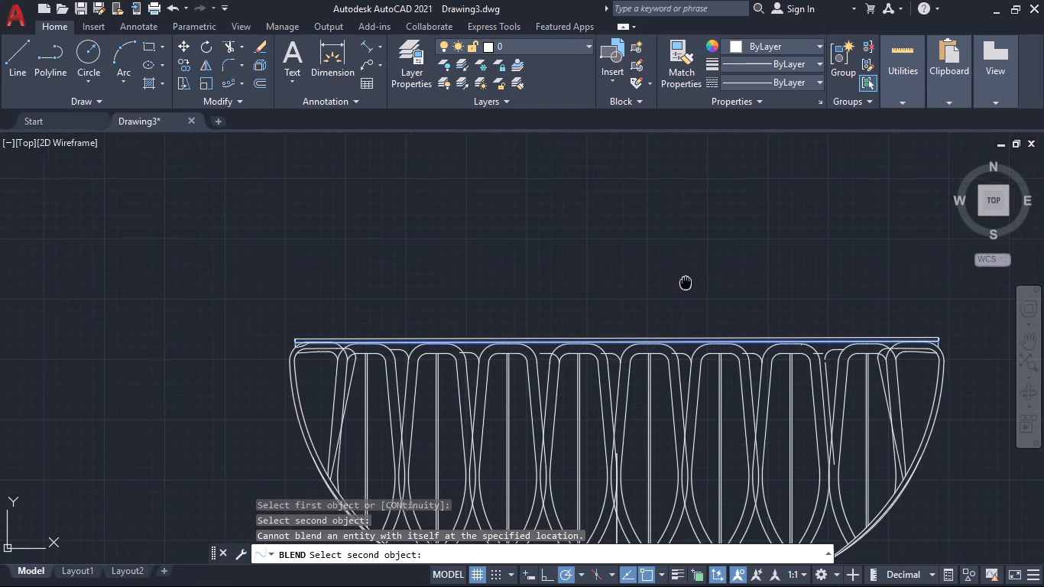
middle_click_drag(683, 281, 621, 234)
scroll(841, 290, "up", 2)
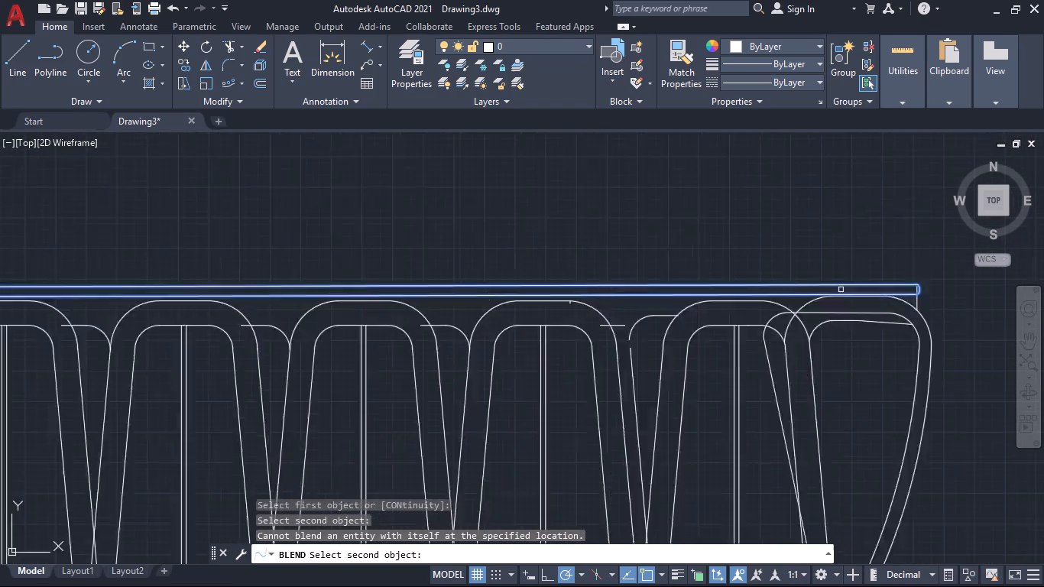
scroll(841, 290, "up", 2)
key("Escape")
Blend the rightmost petal's outer top corner arc with the lower part of the rim's right vertical line.
key("space")
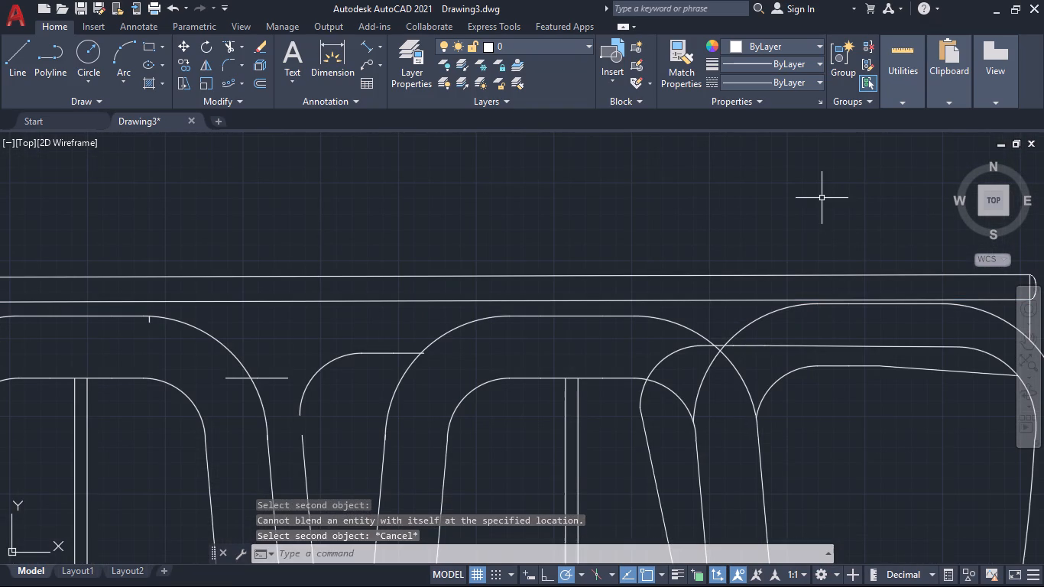
scroll(829, 199, "down", 2)
middle_click_drag(830, 200, 578, 188)
scroll(670, 229, "up", 1)
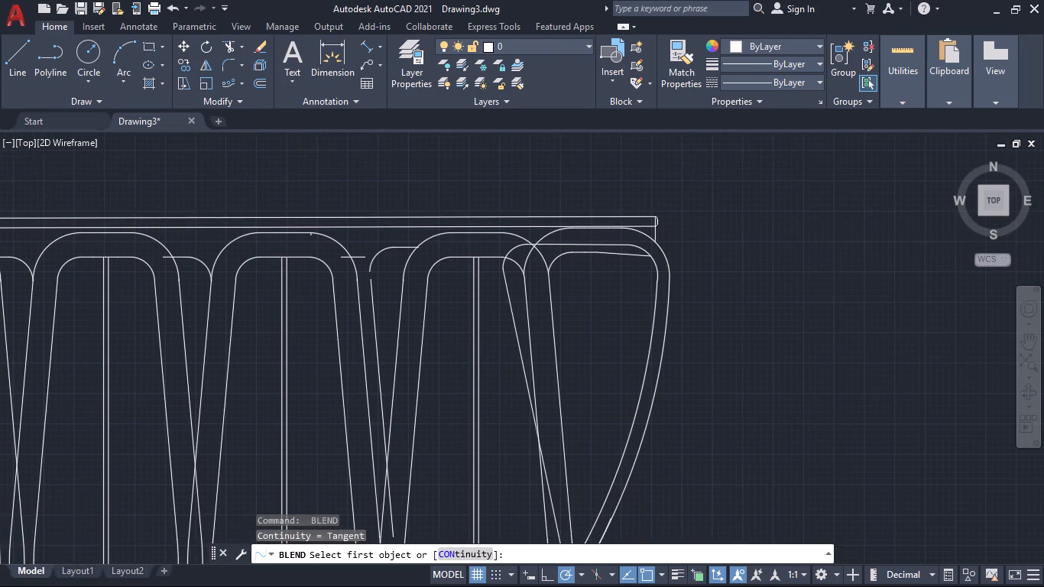
scroll(670, 229, "up", 2)
left_click(559, 245)
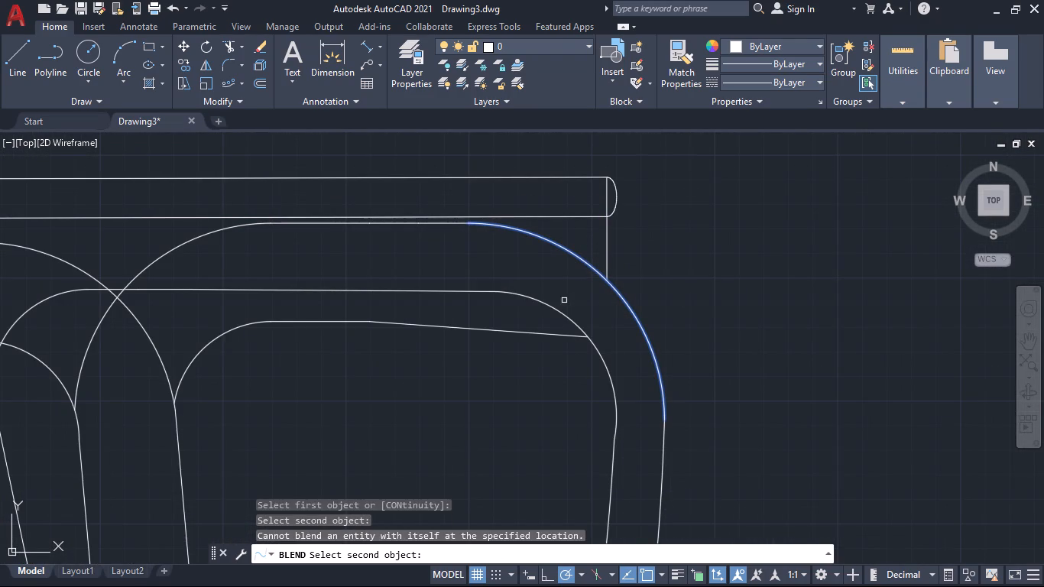
left_click(606, 238)
Mirror the rim's left vertical line and its blend curve to the right end, starting the mirror line at the upper rim line's midpoint.
scroll(645, 235, "down", 6)
scroll(280, 252, "up", 3)
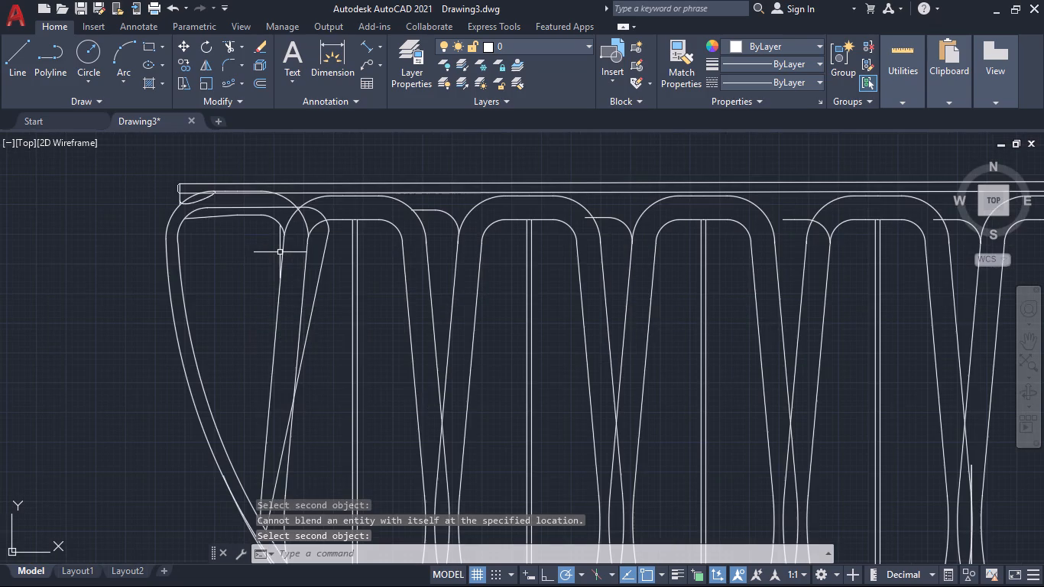
scroll(170, 203, "up", 4)
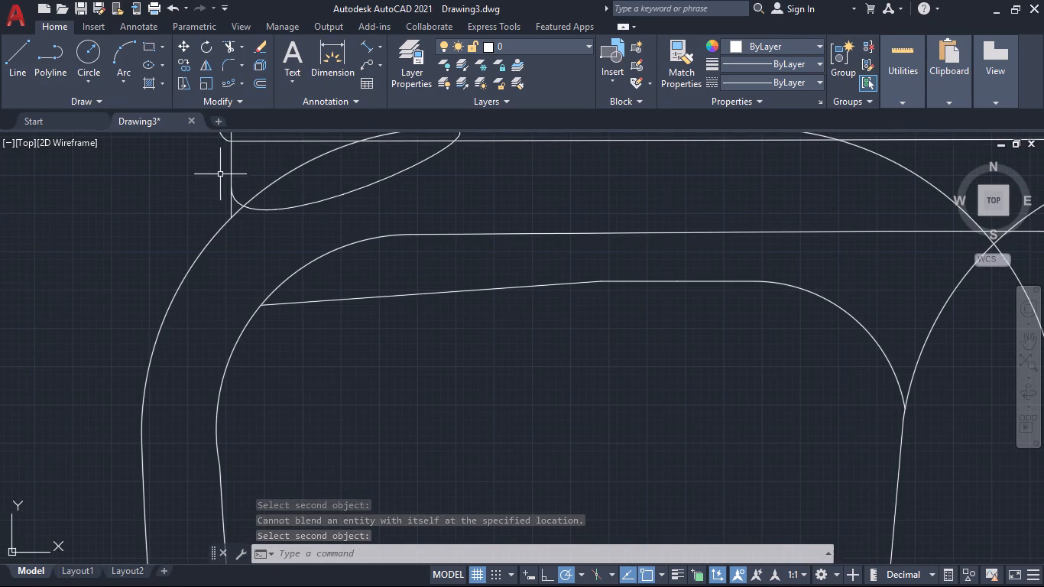
left_click(232, 169)
left_click(296, 206)
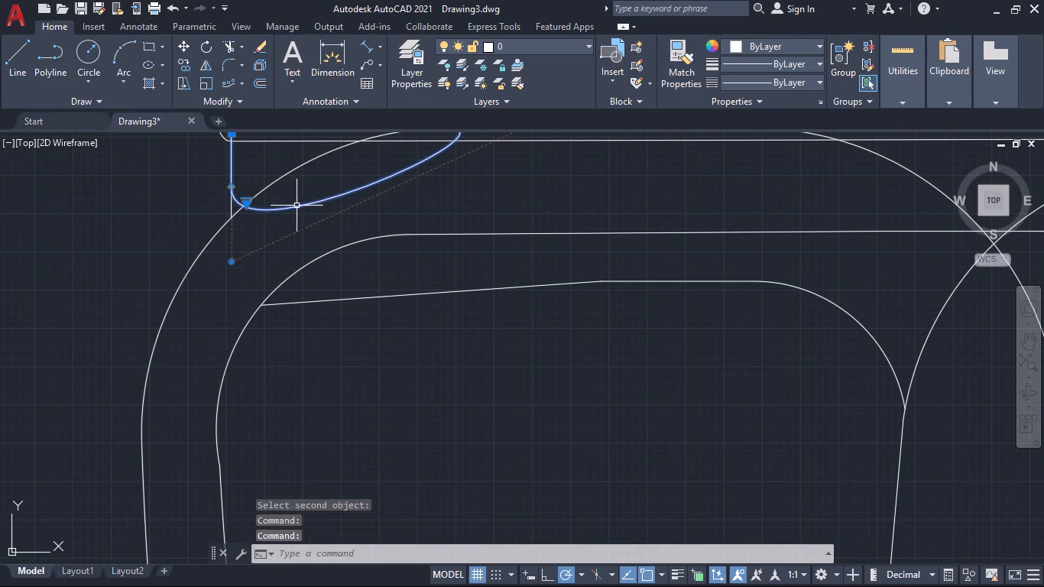
scroll(439, 203, "down", 2)
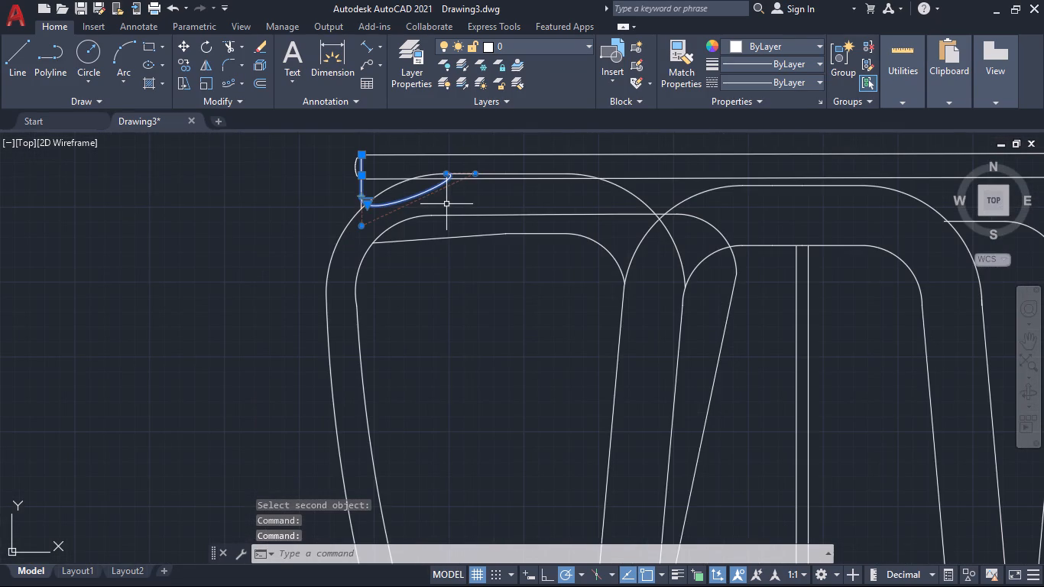
type("mi")
key("Return")
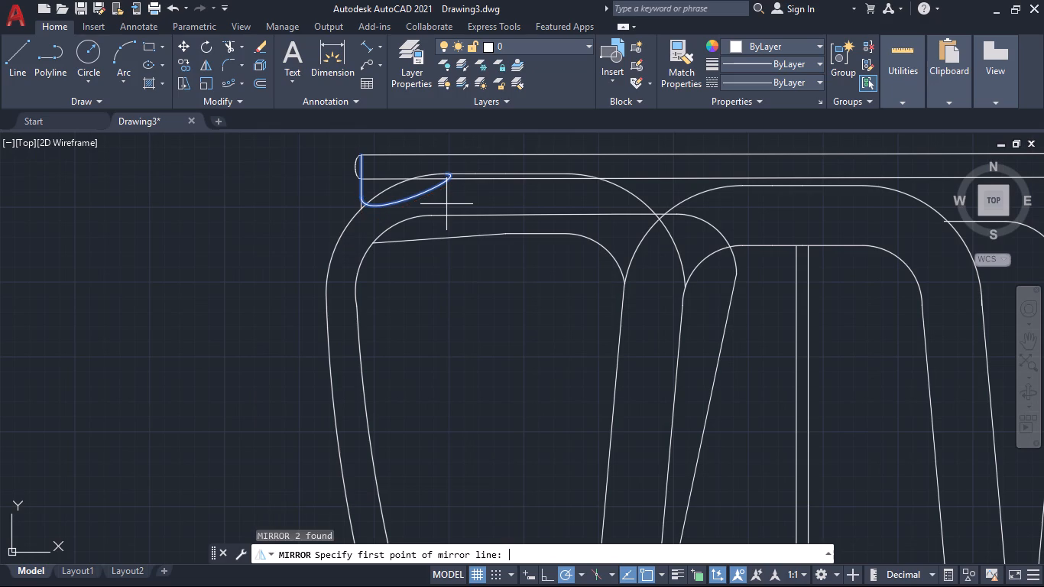
scroll(480, 211, "down", 3)
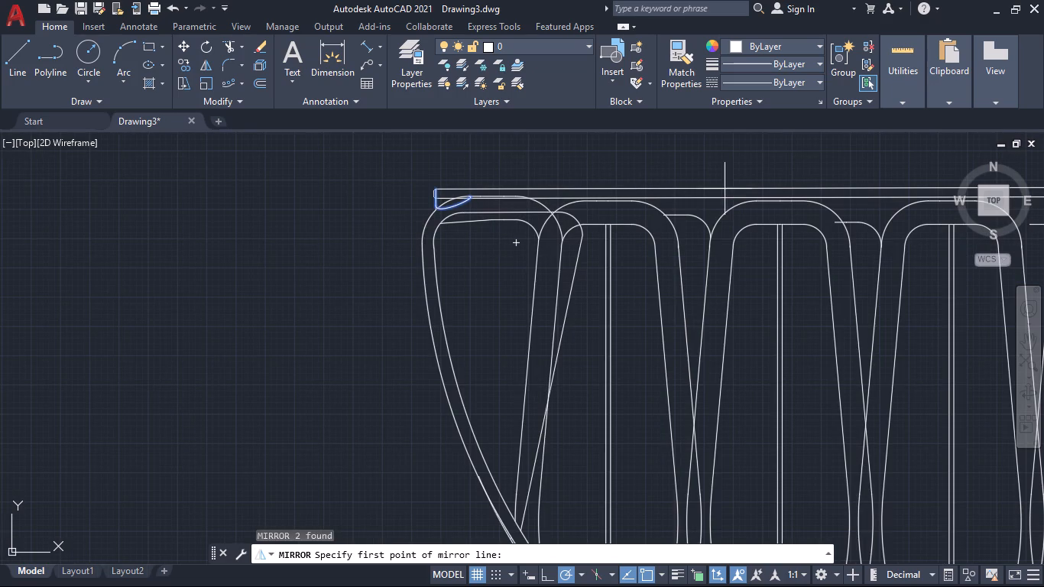
scroll(806, 189, "down", 2)
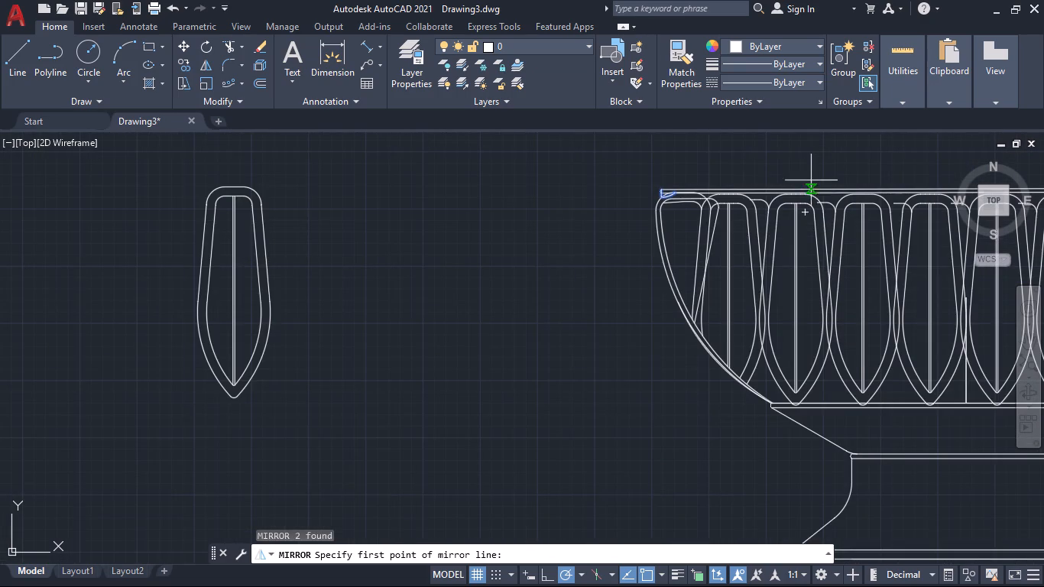
middle_click_drag(835, 167, 406, 186)
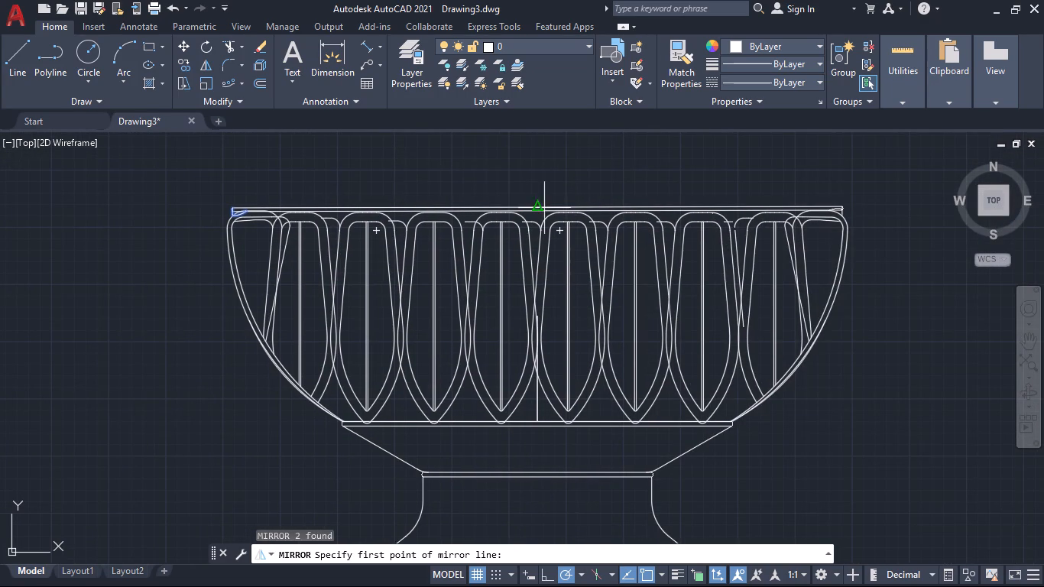
left_click(537, 206)
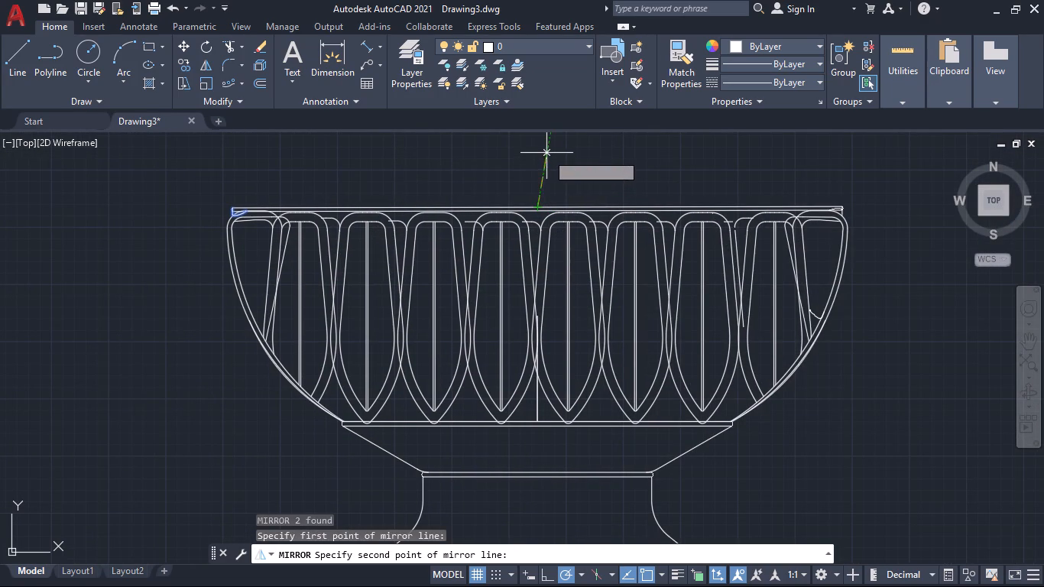
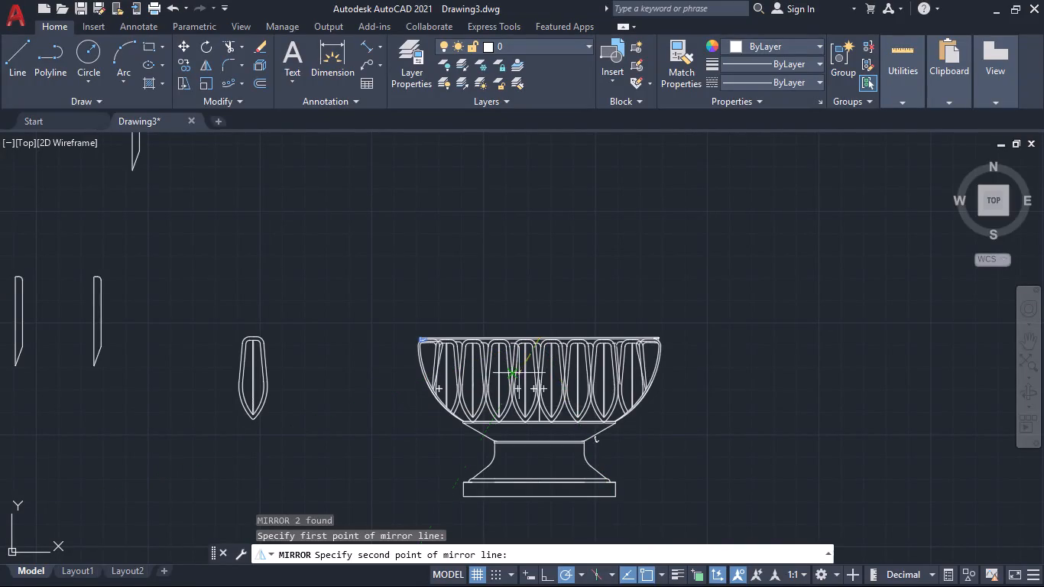
Finish the mirror line at the midpoint of the line atop the pedestal neck, keeping the source objects.
scroll(540, 439, "up", 1)
left_click(540, 439)
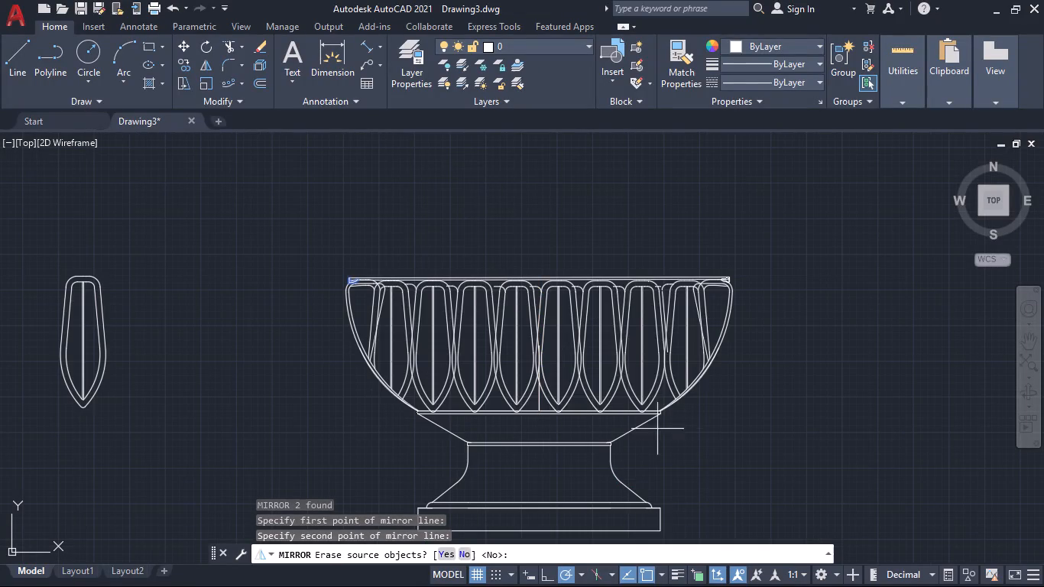
scroll(741, 427, "down", 2)
scroll(741, 379, "up", 7)
scroll(742, 338, "down", 2)
scroll(705, 261, "up", 3)
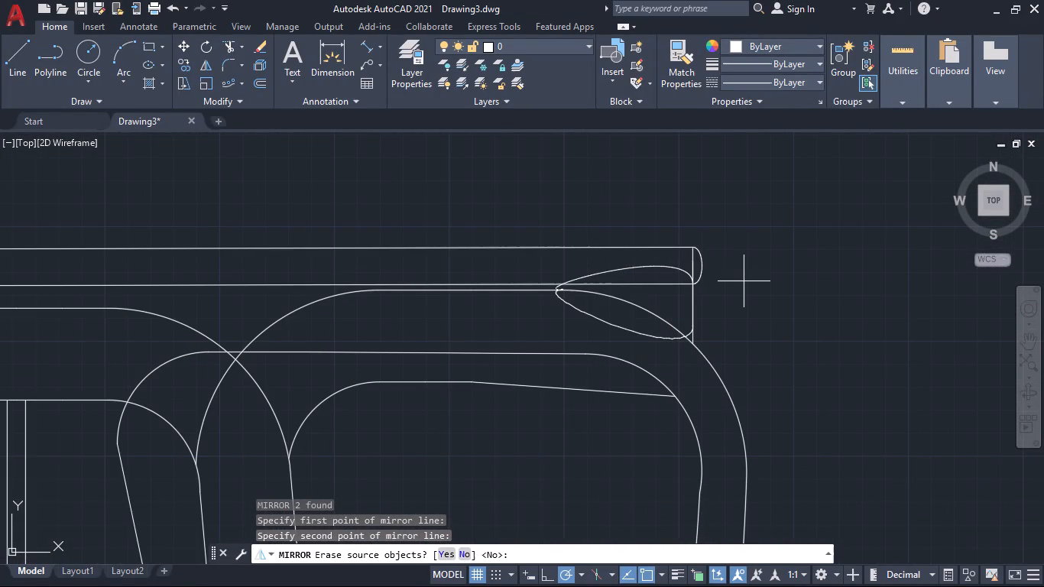
key("Return")
Trim the short end of the rim's left vertical line that extends below the blend curve.
scroll(759, 284, "down", 4)
scroll(12, 306, "down", 3)
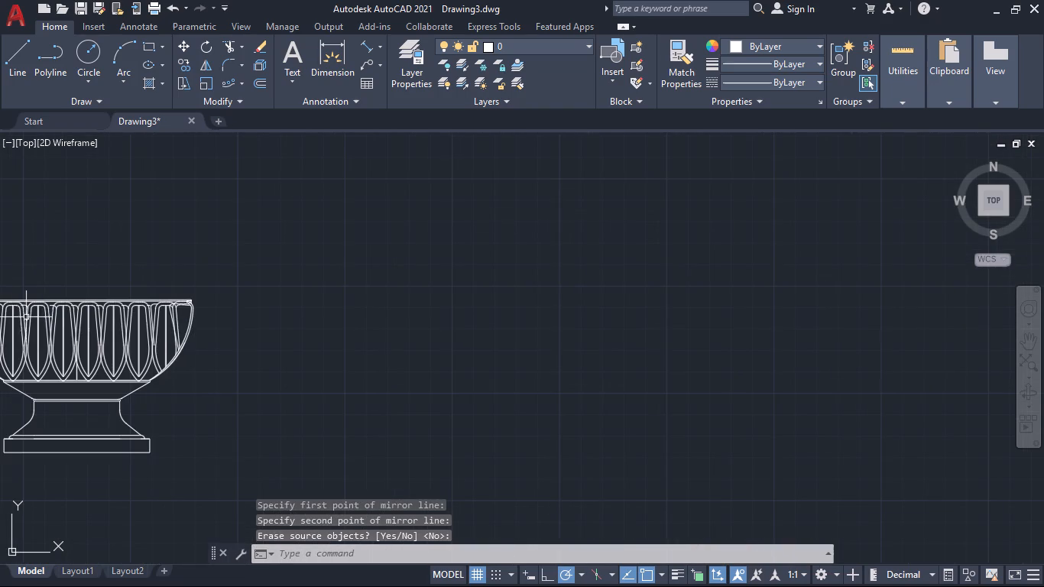
middle_click_drag(259, 290, 780, 287)
scroll(617, 310, "up", 5)
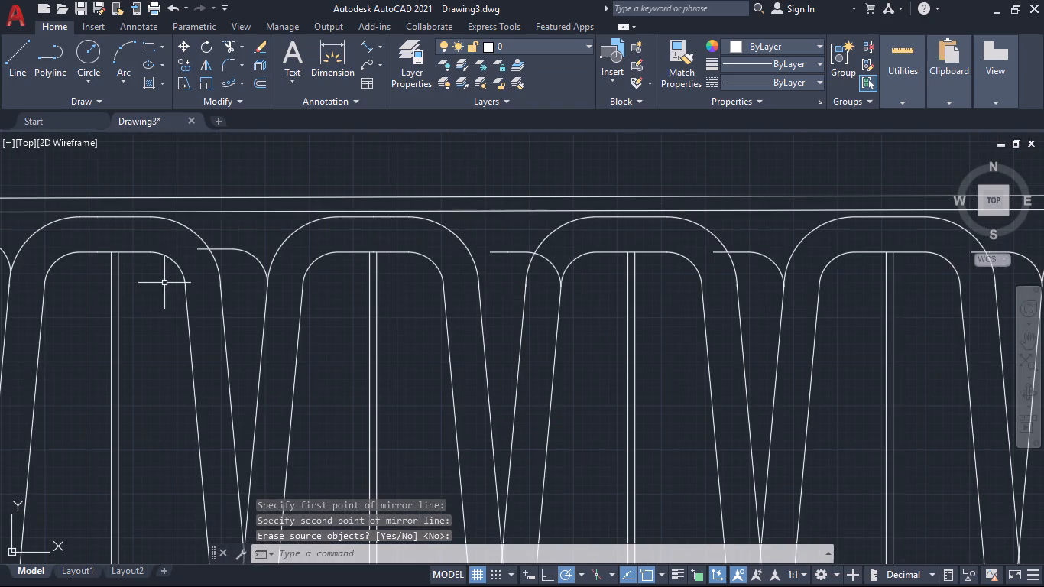
middle_click_drag(164, 283, 770, 301)
scroll(194, 226, "up", 3)
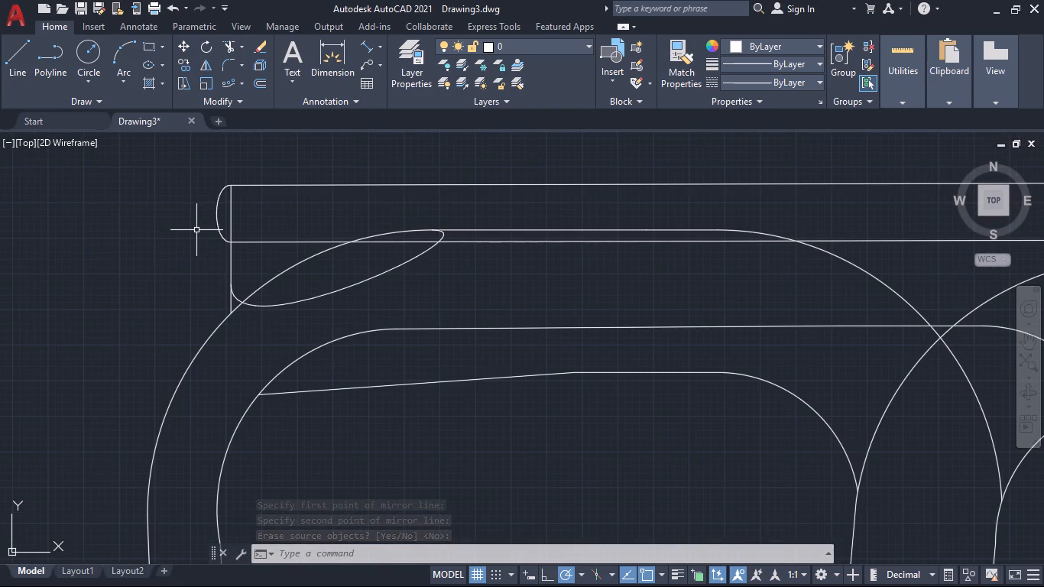
type("tr")
key("Return")
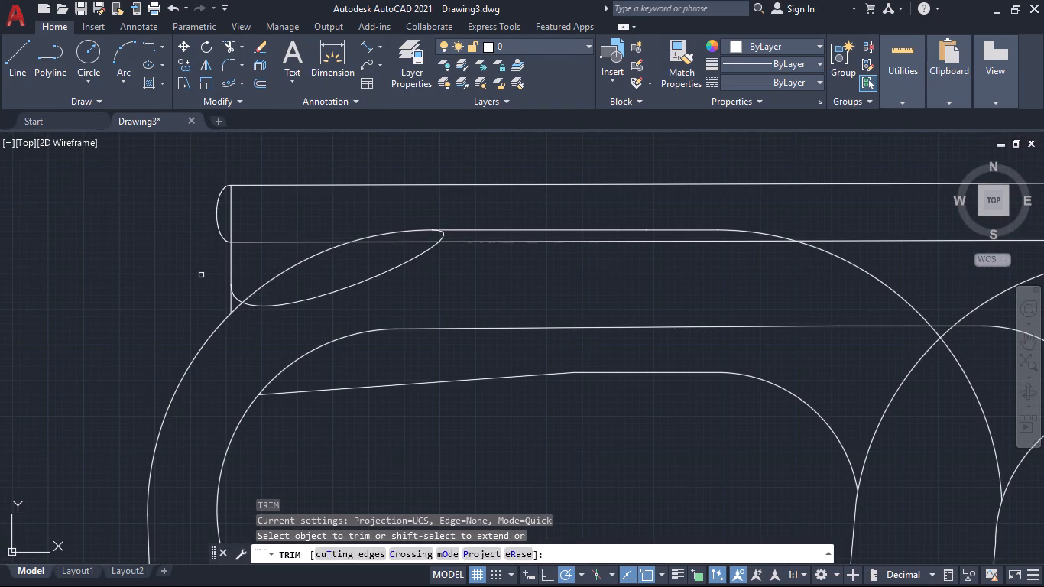
left_click(229, 306)
Trim the surplus upper blend curve inside the rim band at its right end, above the lower rim line.
scroll(222, 301, "down", 2)
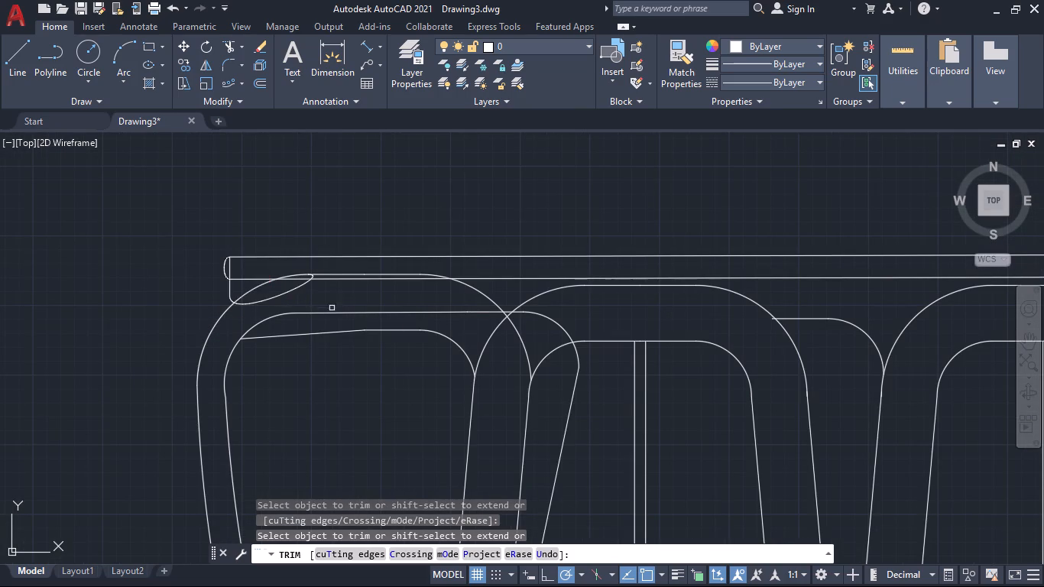
scroll(347, 313, "down", 1)
scroll(316, 297, "up", 3)
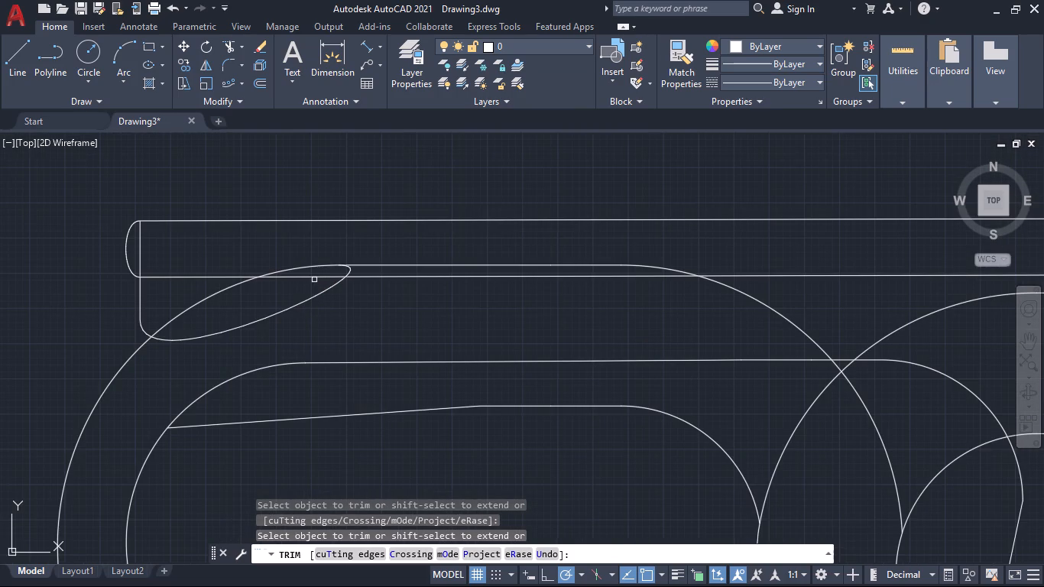
scroll(404, 303, "down", 5)
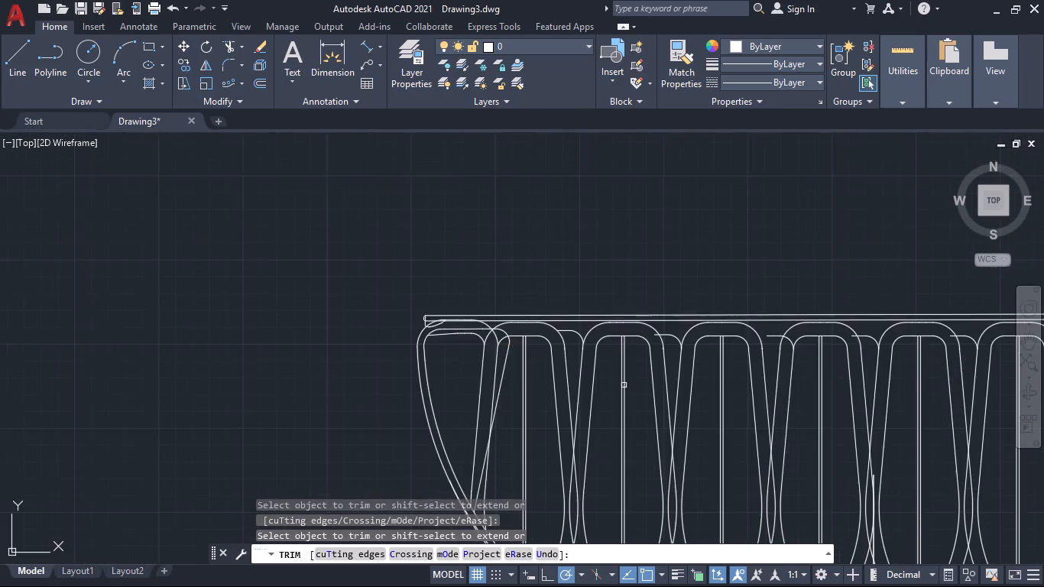
scroll(701, 372, "down", 2)
middle_click_drag(767, 308, 367, 242)
scroll(540, 284, "up", 2)
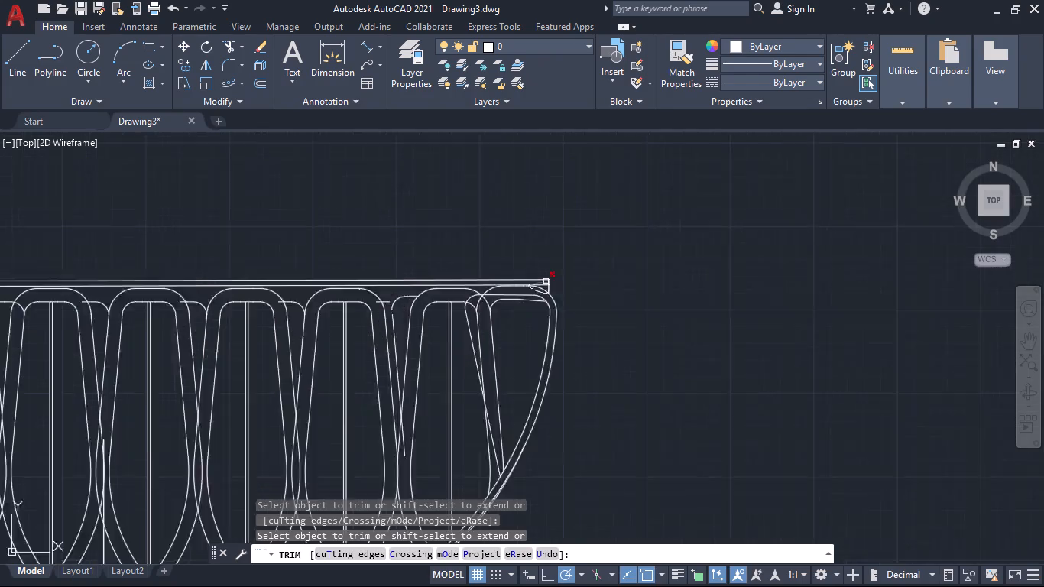
scroll(546, 281, "up", 4)
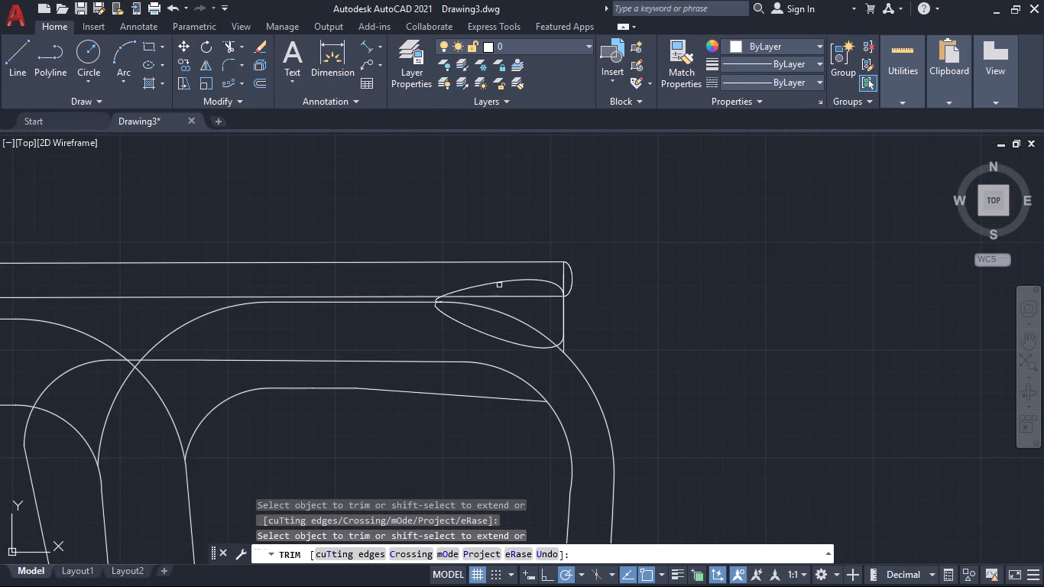
scroll(500, 284, "down", 6)
scroll(80, 329, "down", 1)
middle_click_drag(0, 298, 106, 299)
scroll(106, 302, "up", 1)
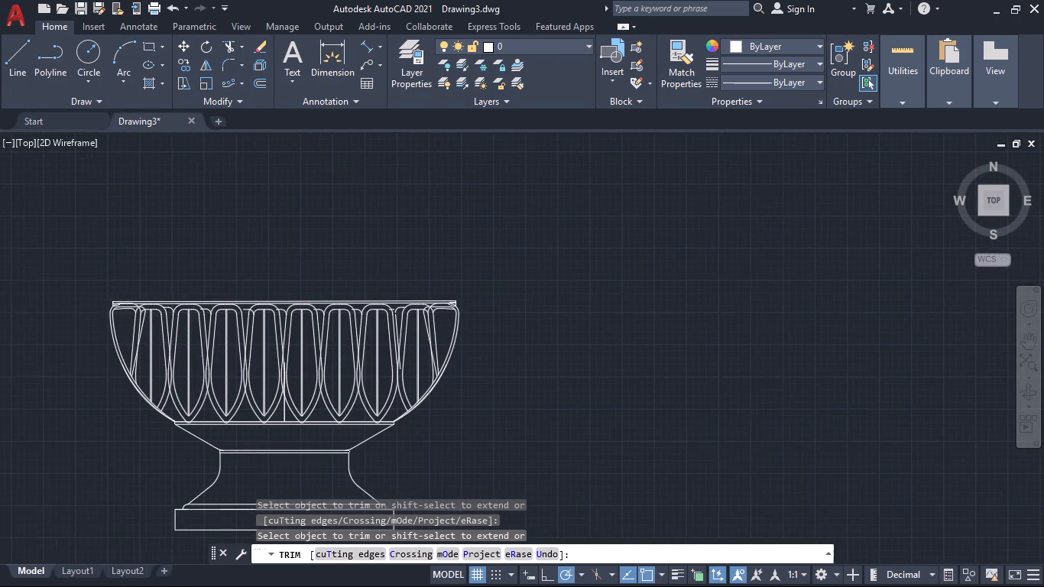
scroll(106, 302, "up", 3)
scroll(106, 302, "down", 2)
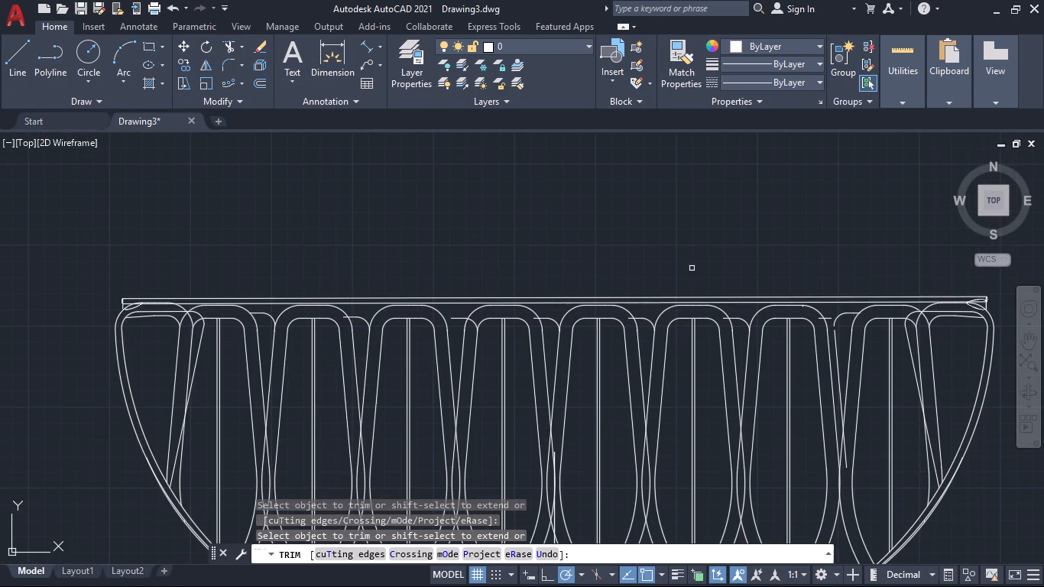
middle_click_drag(756, 246, 721, 243)
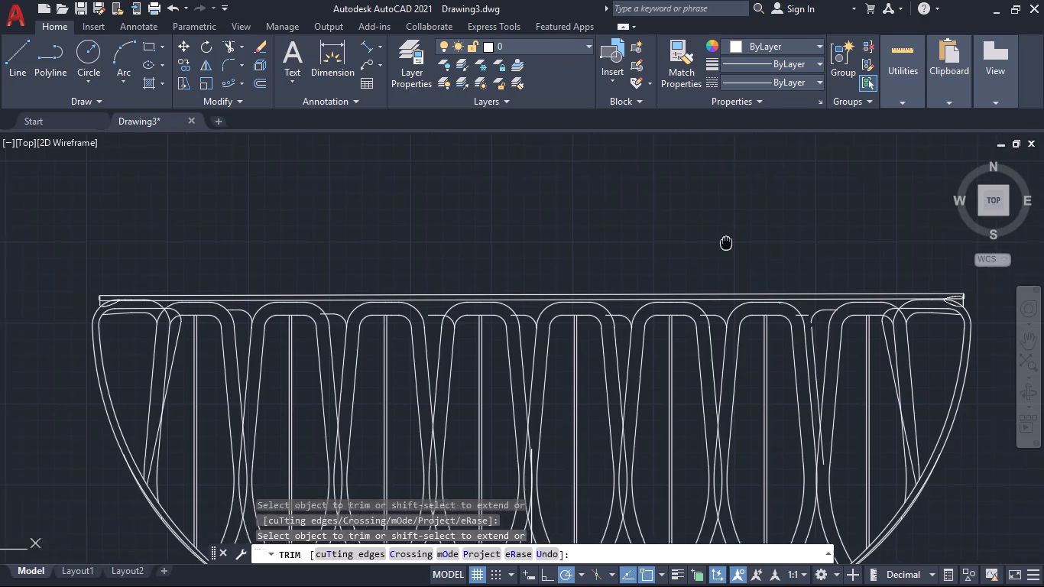
middle_click_drag(721, 243, 460, 243)
scroll(653, 293, "up", 4)
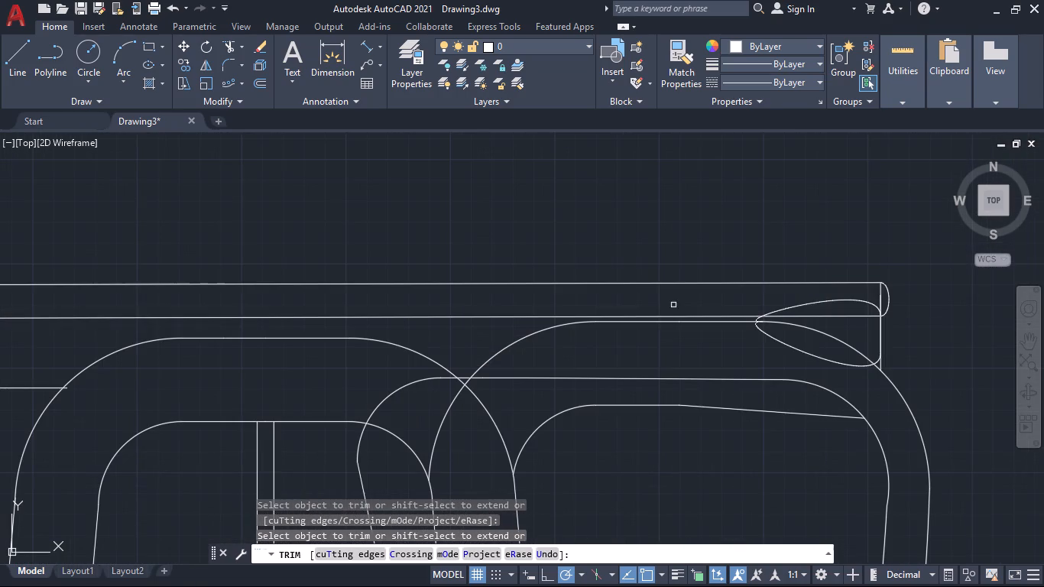
left_click(841, 302)
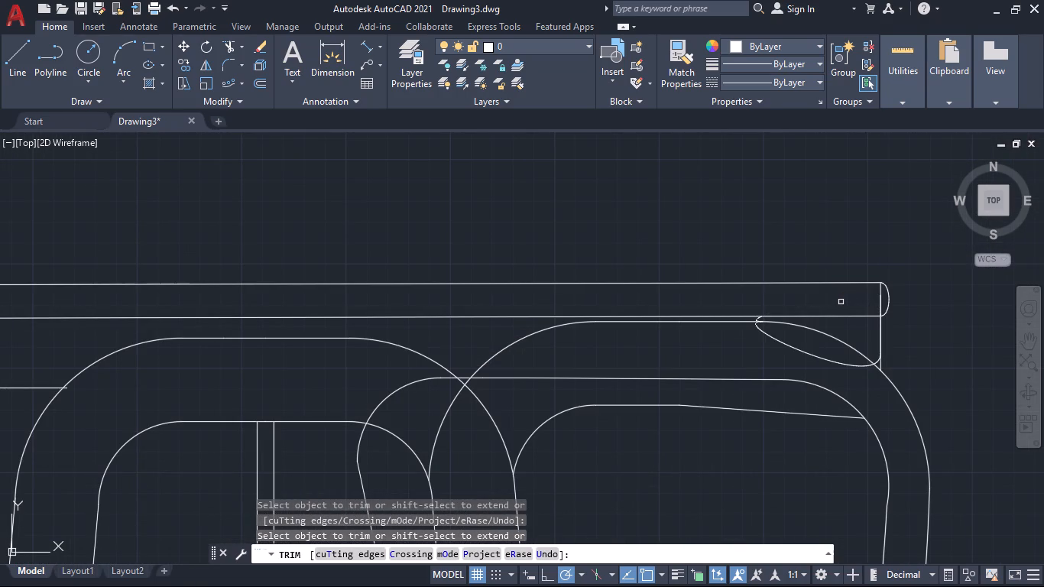
scroll(812, 305, "down", 3)
scroll(596, 263, "down", 1)
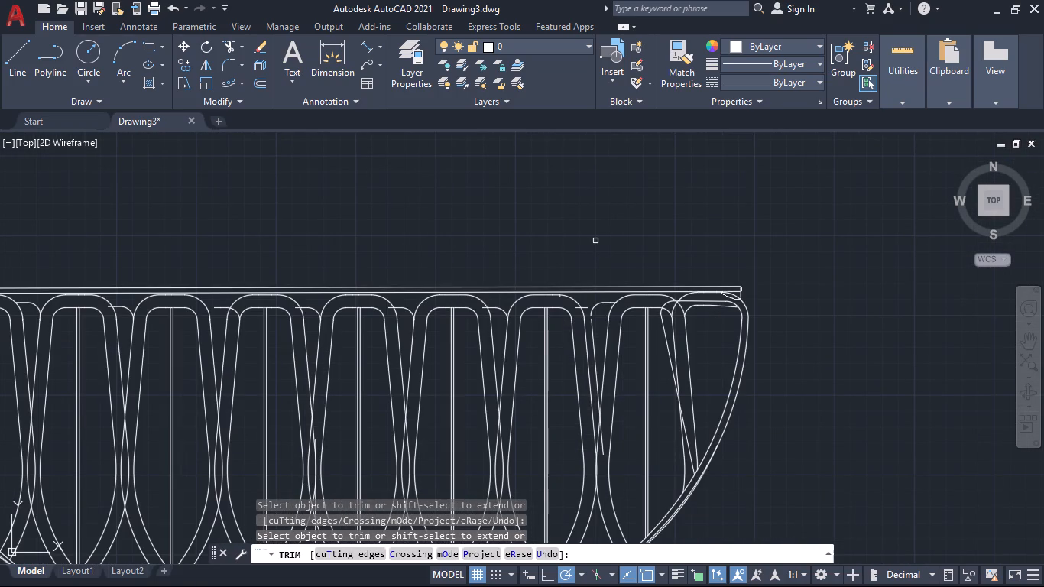
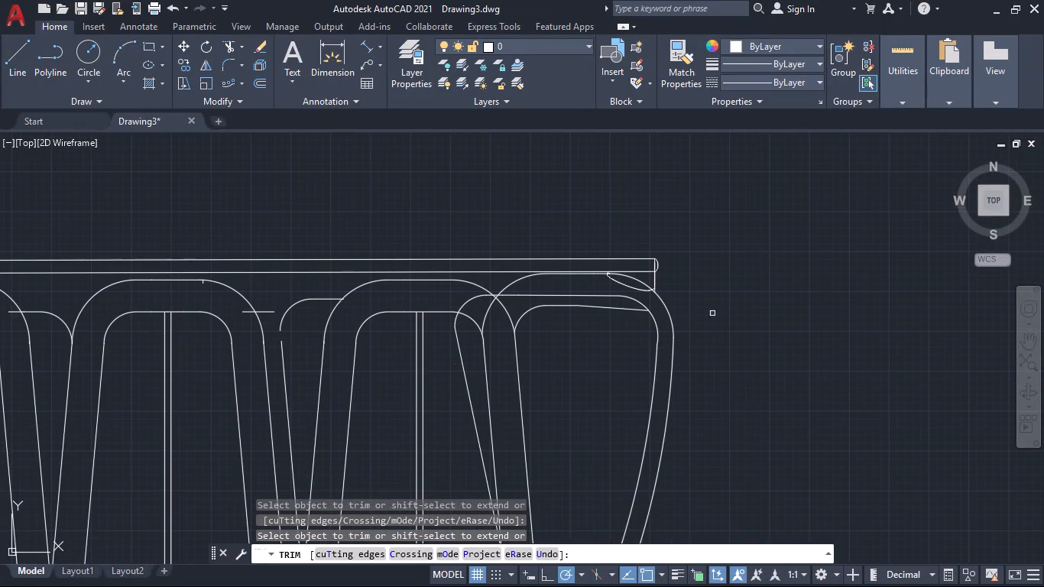
Trim the short end of the rim's right vertical line that extends below the blend curve.
scroll(636, 280, "up", 4)
left_click(684, 328)
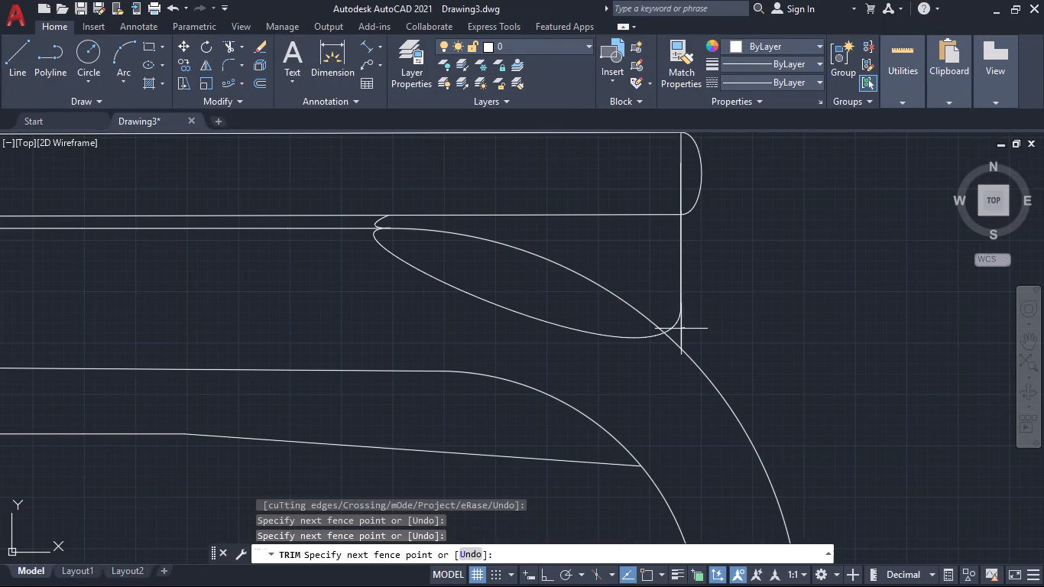
left_click(680, 329)
Extend the two leftmost short horizontal lines between the petals leftward across the neighbouring petals to the outer left petal.
scroll(739, 300, "down", 8)
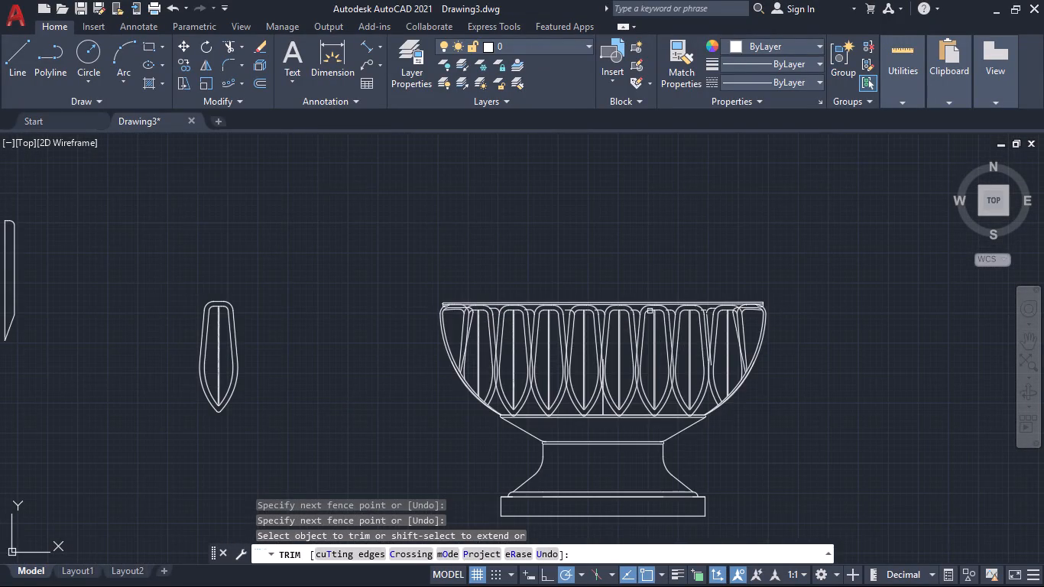
scroll(434, 303, "up", 5)
scroll(450, 303, "down", 5)
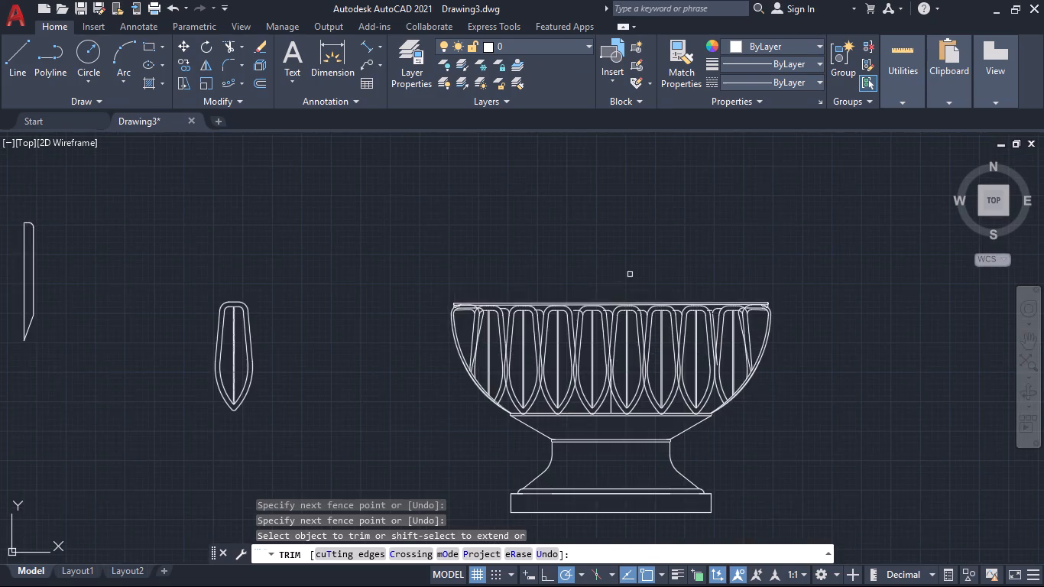
scroll(634, 271, "up", 2)
scroll(634, 271, "down", 2)
scroll(604, 316, "up", 4)
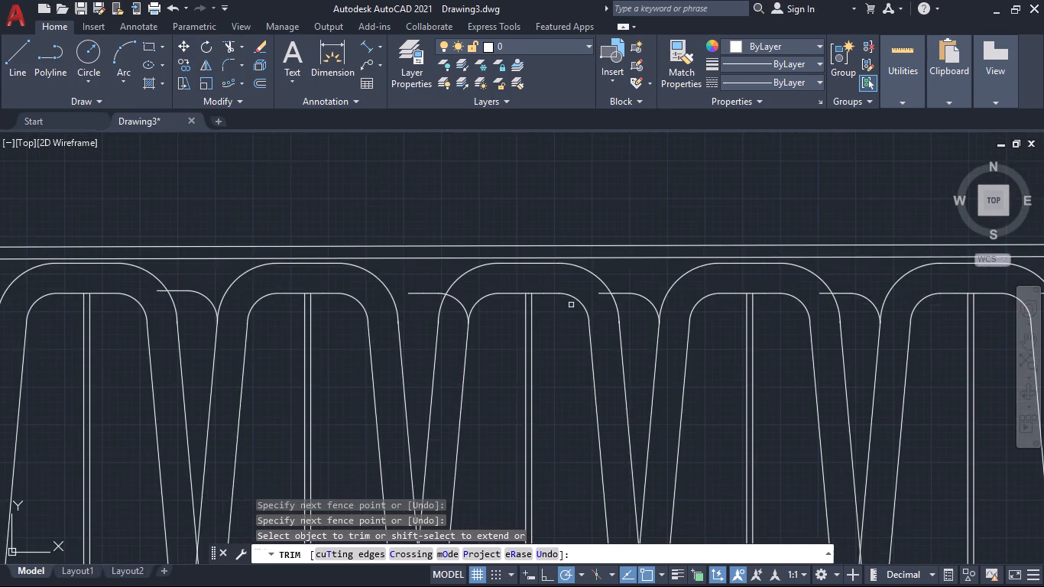
scroll(528, 306, "down", 1)
scroll(368, 316, "down", 2)
scroll(288, 312, "up", 3)
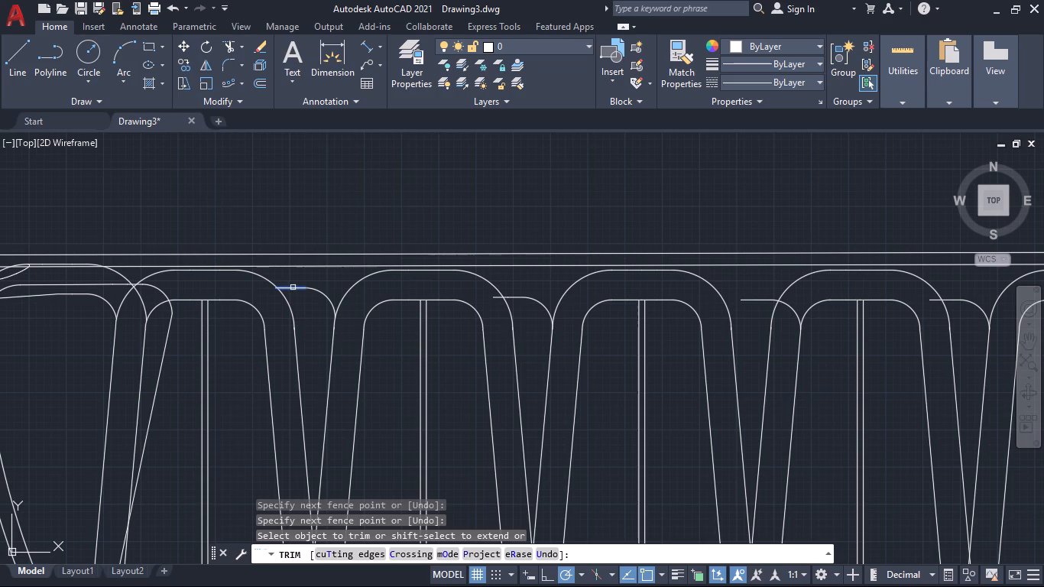
left_click(278, 286, "shift")
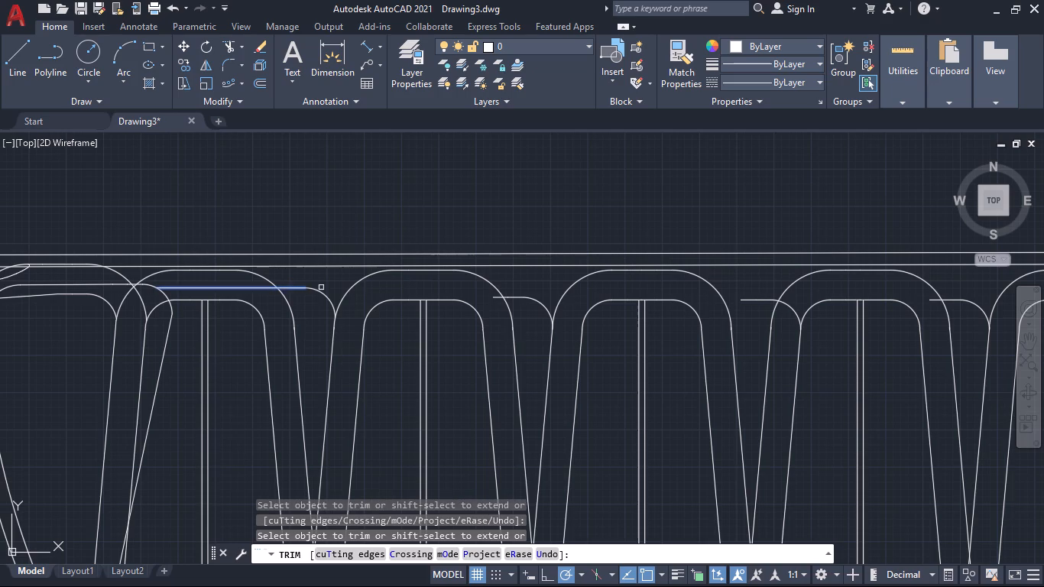
left_click(497, 297, "shift")
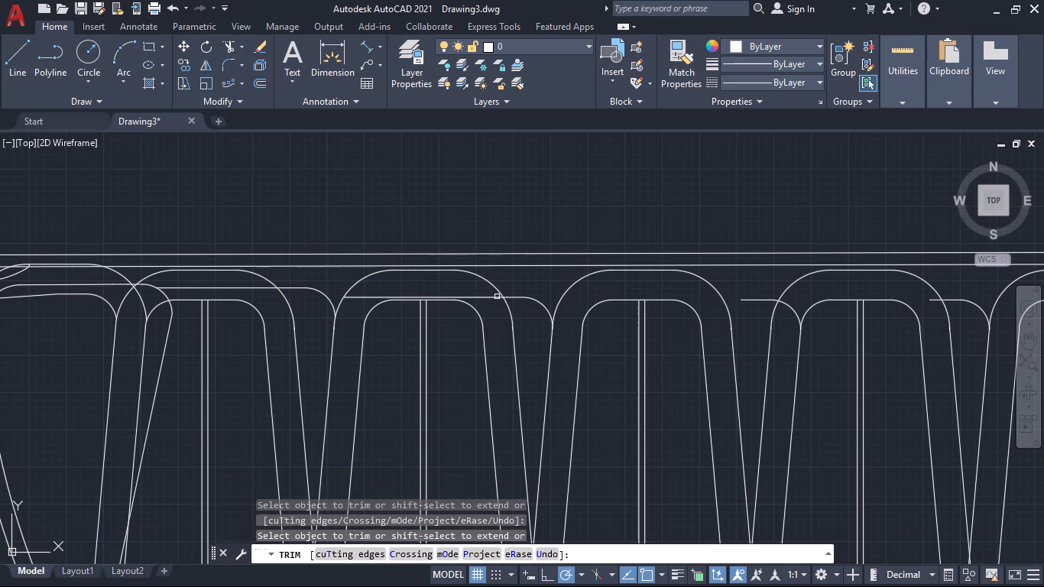
left_click(371, 297, "shift")
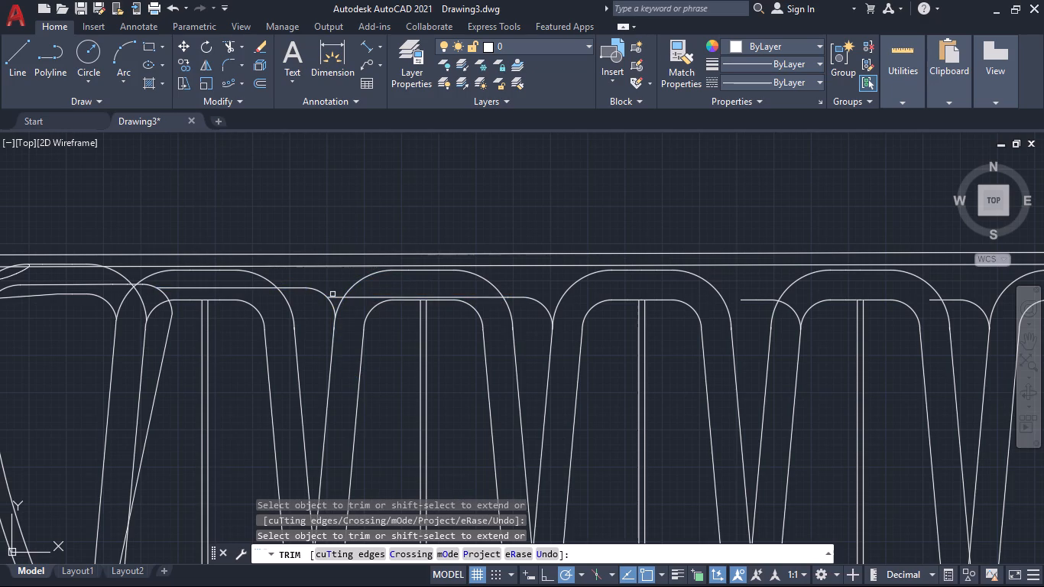
left_click(332, 296, "shift")
left_click(308, 299, "shift")
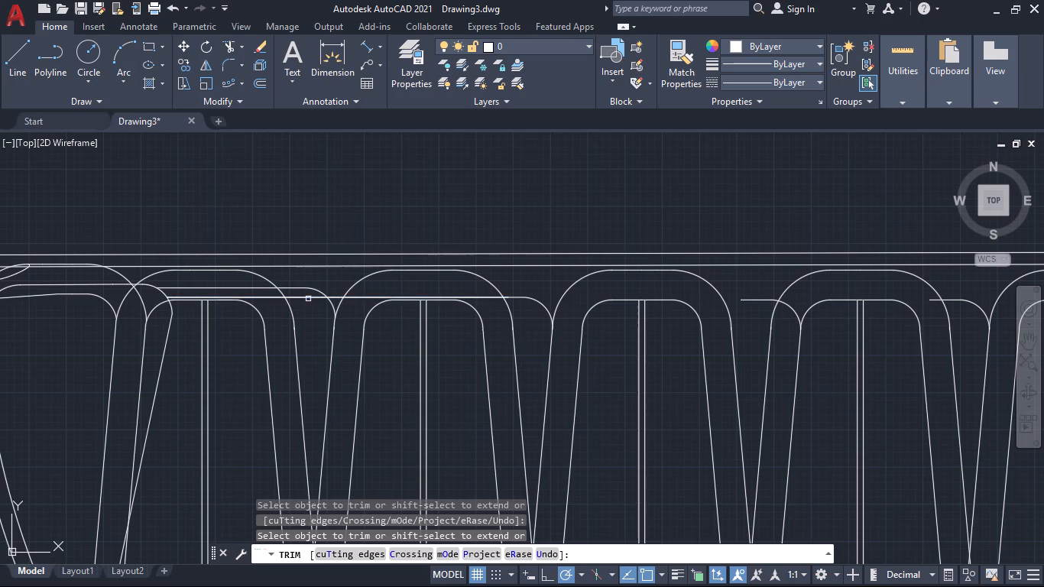
left_click(253, 295, "shift")
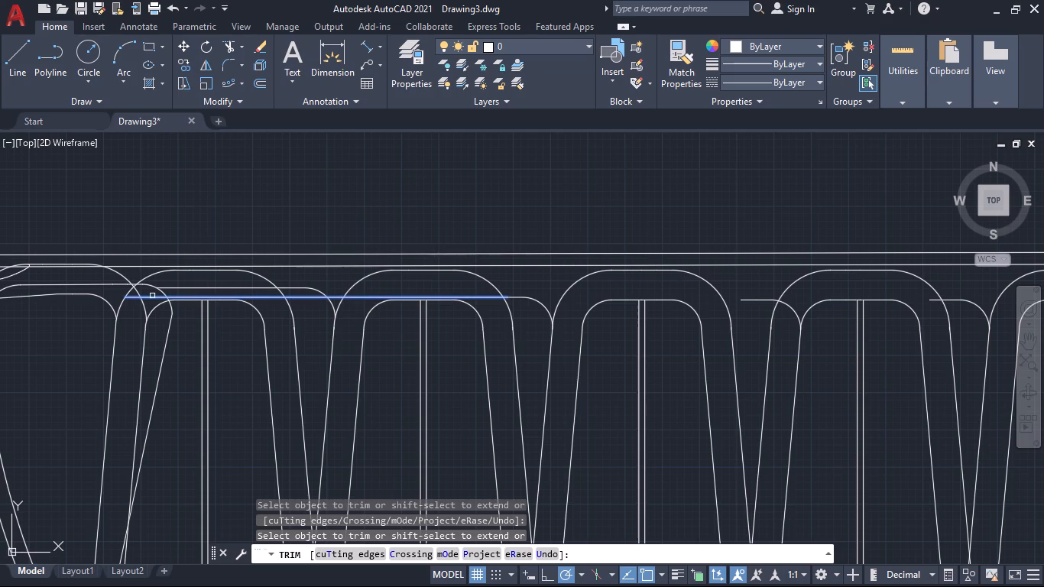
left_click(150, 296, "shift")
left_click(130, 297, "shift")
Extend the third short horizontal line from the bowl's left side leftward to the adjacent petal outline.
scroll(219, 307, "down", 3)
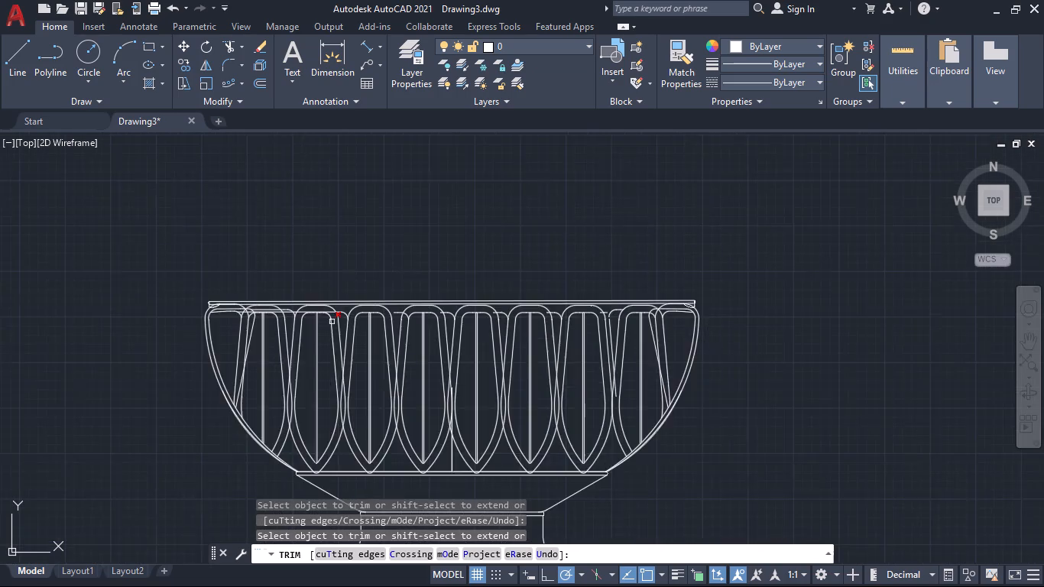
scroll(340, 318, "up", 2)
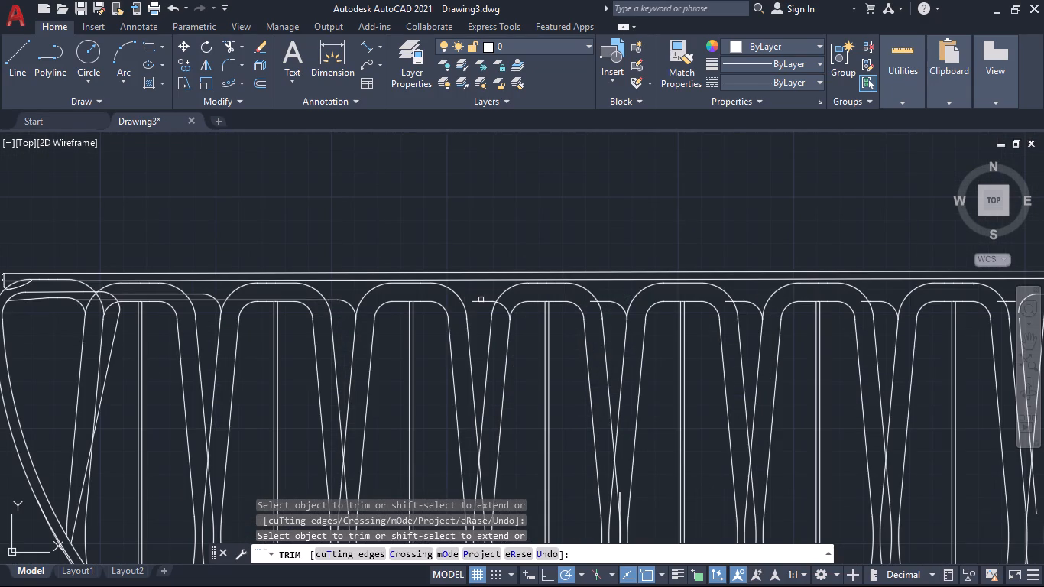
left_click(484, 302, "shift")
left_click(474, 302, "shift")
Near the bowl's right end, extend the short horizontal line and the broken petal side line to meet the rounded corner arc, and finish trimming.
scroll(332, 308, "down", 3)
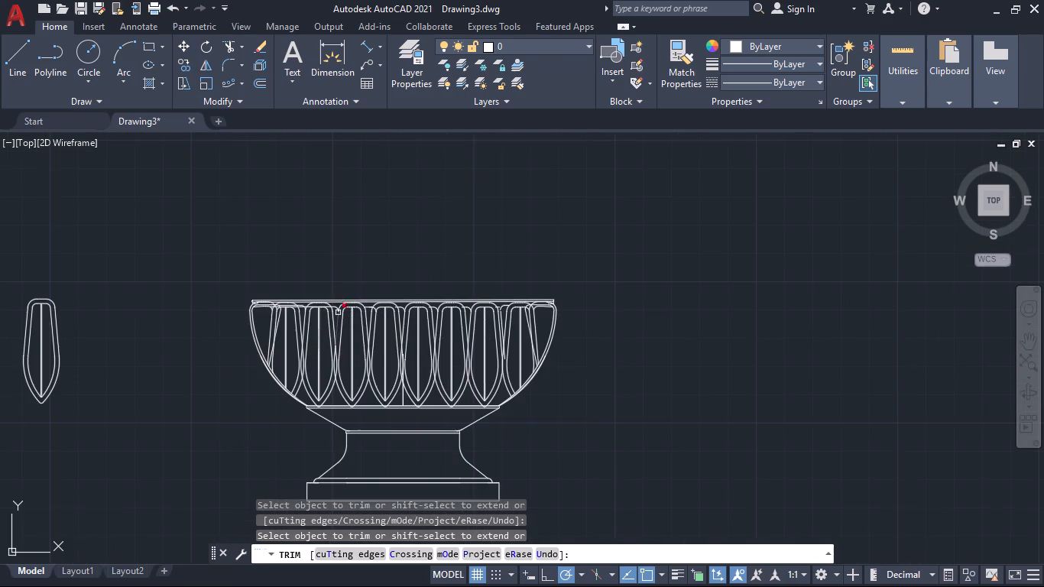
scroll(328, 303, "up", 4)
scroll(328, 303, "down", 5)
scroll(476, 299, "up", 2)
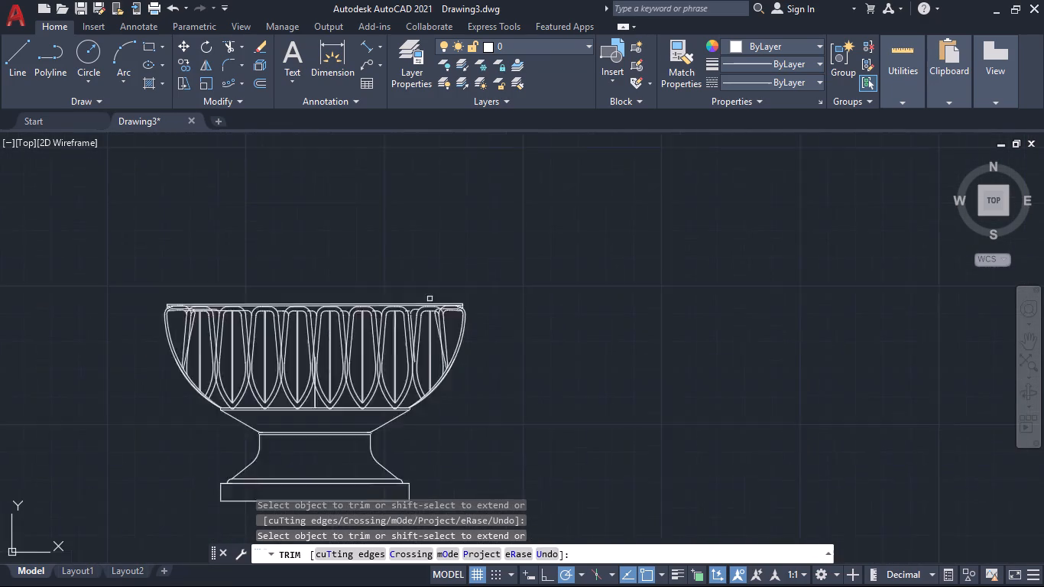
scroll(430, 299, "up", 2)
scroll(349, 335, "up", 1)
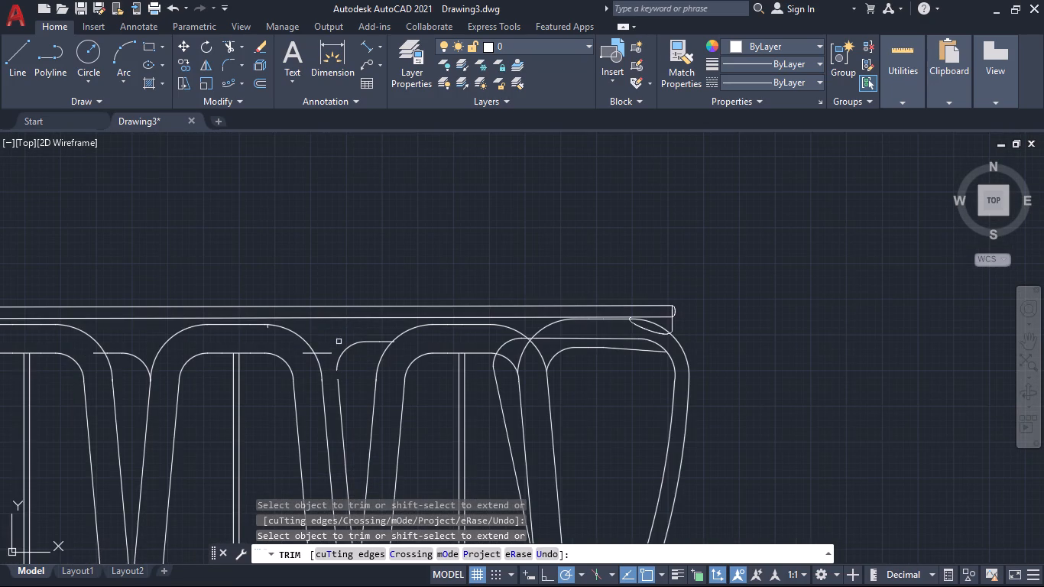
left_click(326, 353, "shift")
left_click(336, 387, "shift")
scroll(306, 389, "down", 5)
middle_click_drag(269, 338, 470, 292)
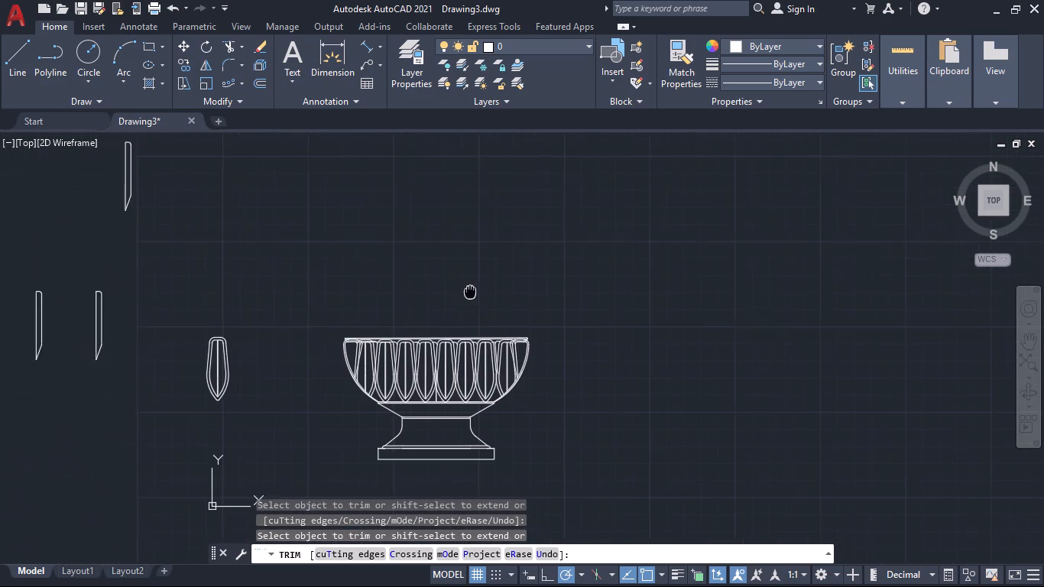
middle_click_drag(470, 292, 486, 304)
scroll(456, 316, "up", 1)
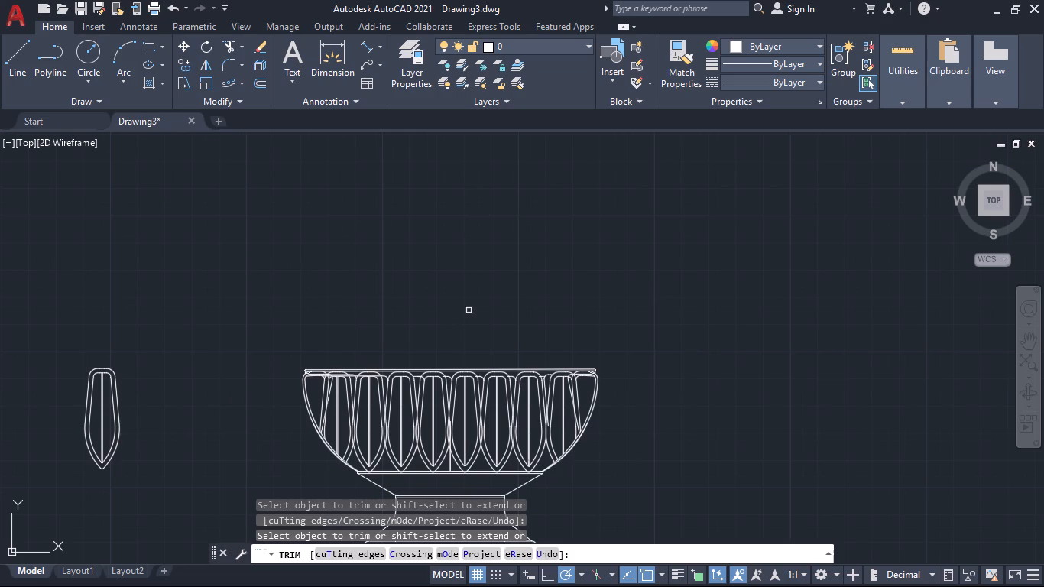
key("Return")
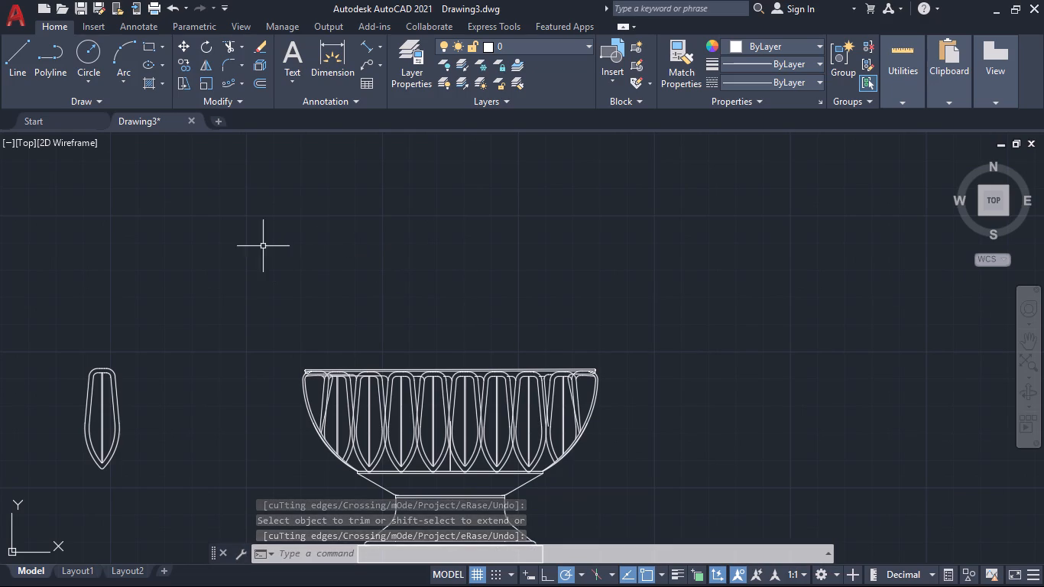
Start a line at the upper-left corner of the rim band.
left_click(17, 56)
scroll(274, 358, "up", 4)
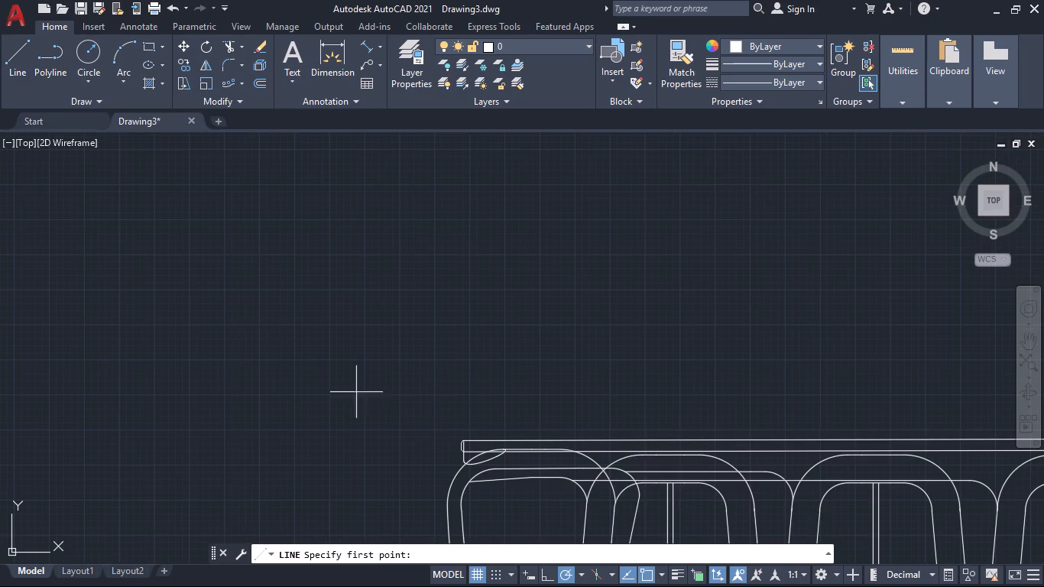
left_click(463, 439)
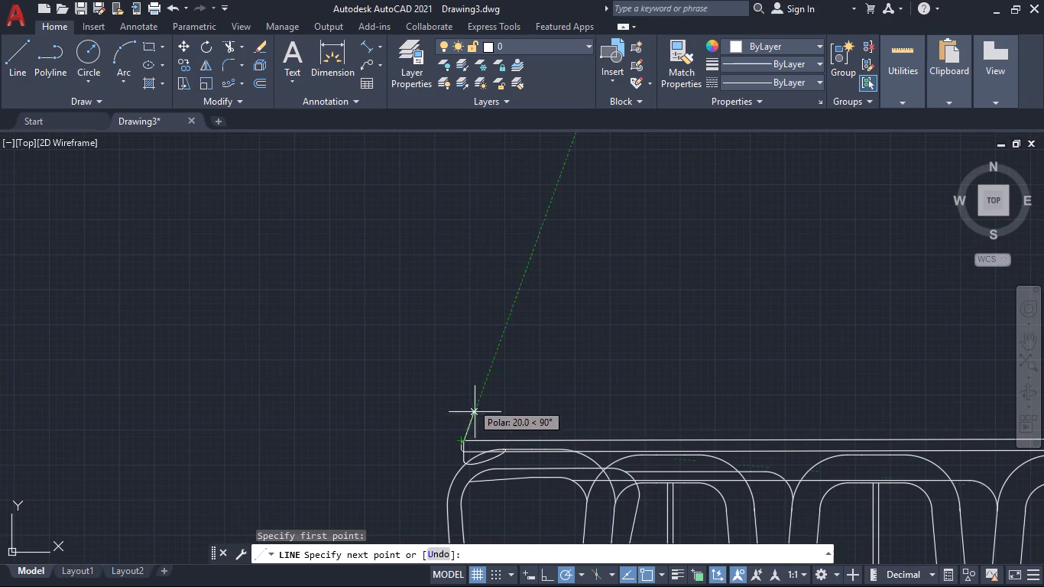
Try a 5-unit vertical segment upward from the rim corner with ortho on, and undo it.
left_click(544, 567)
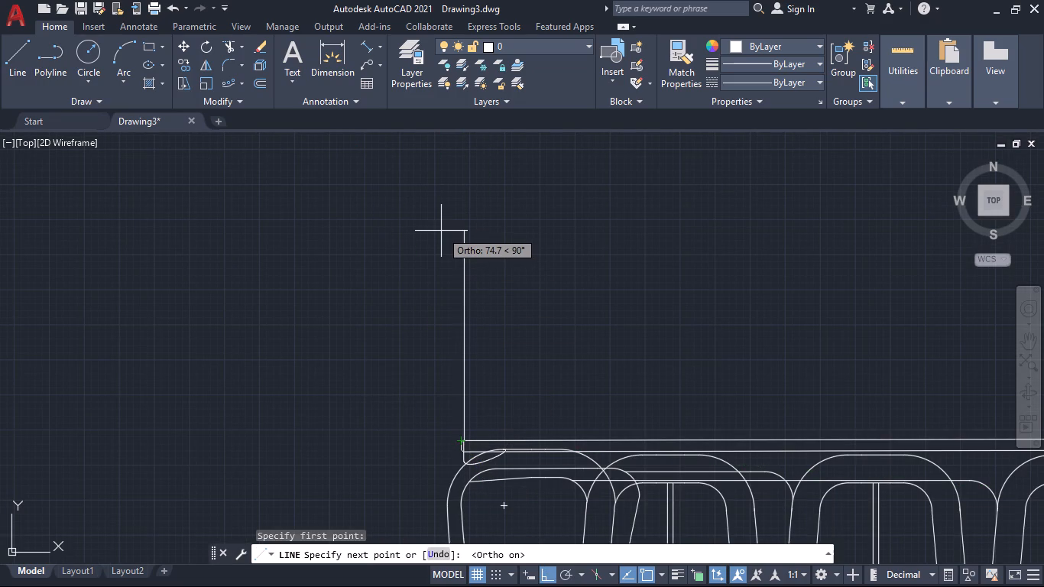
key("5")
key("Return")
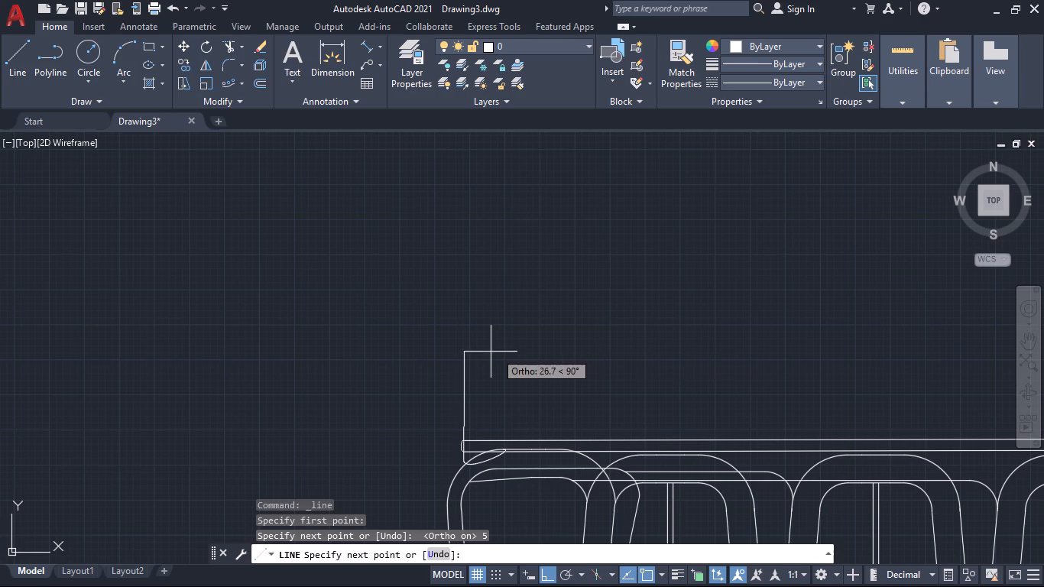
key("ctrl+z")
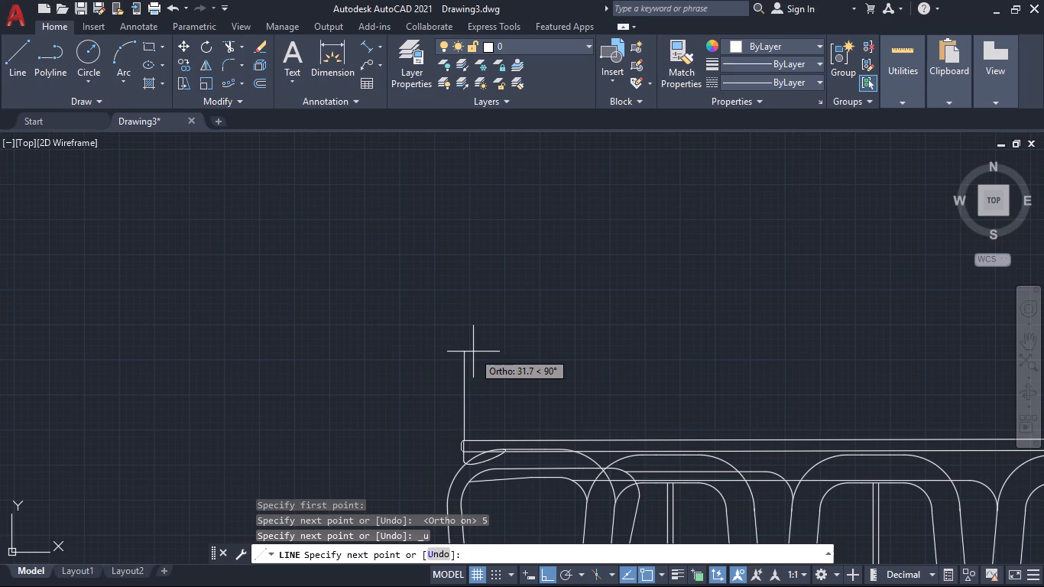
Draw a 5-unit segment at 55° up from the rim's upper-left corner using polar tracking.
left_click(571, 576)
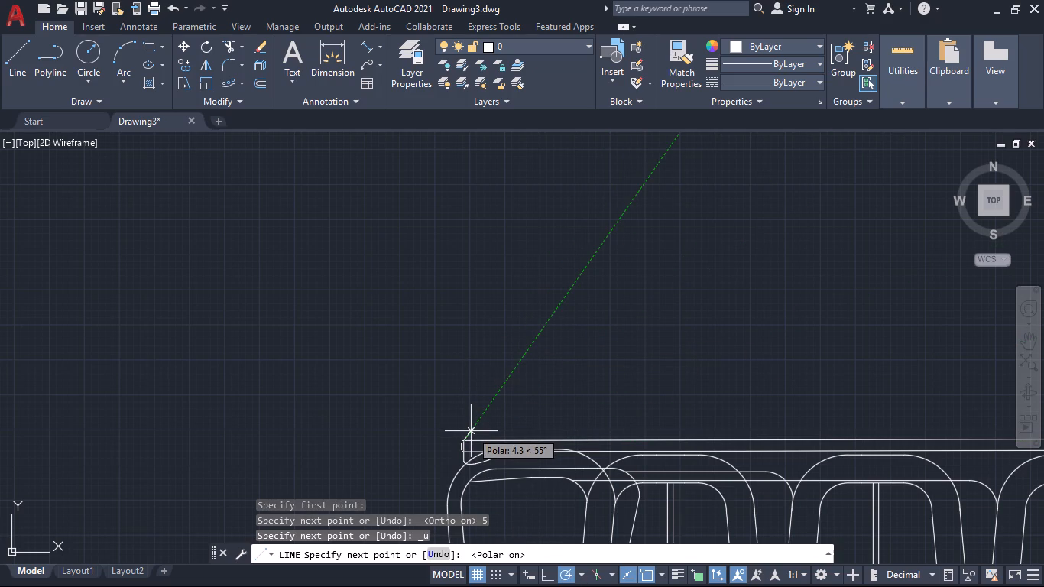
key("5")
key("Return")
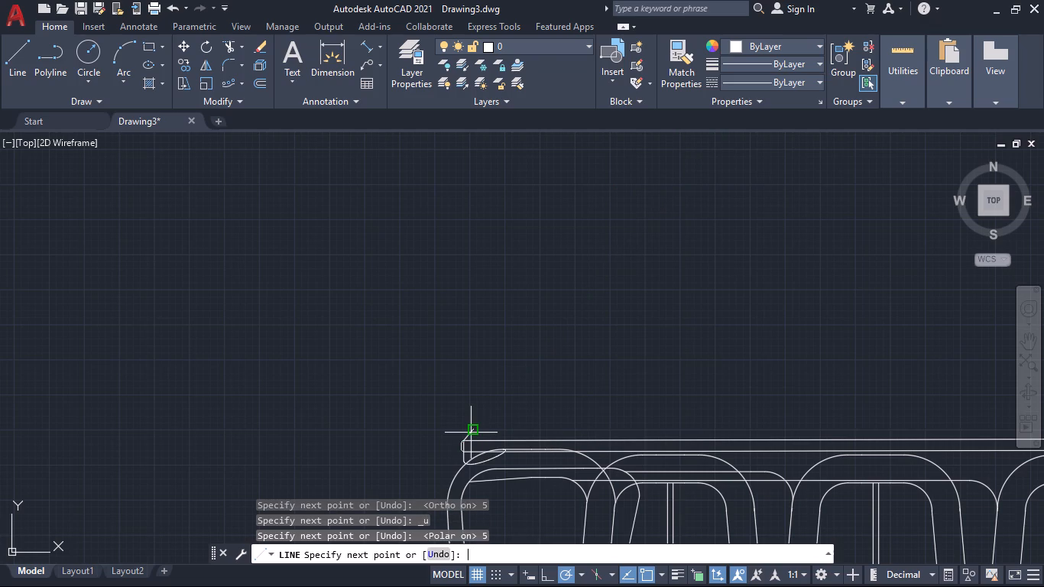
With ortho on, continue the line horizontally above the rim to level with the rim's right vertical edge, and end it.
scroll(786, 430, "down", 1)
middle_click_drag(807, 412, 316, 276)
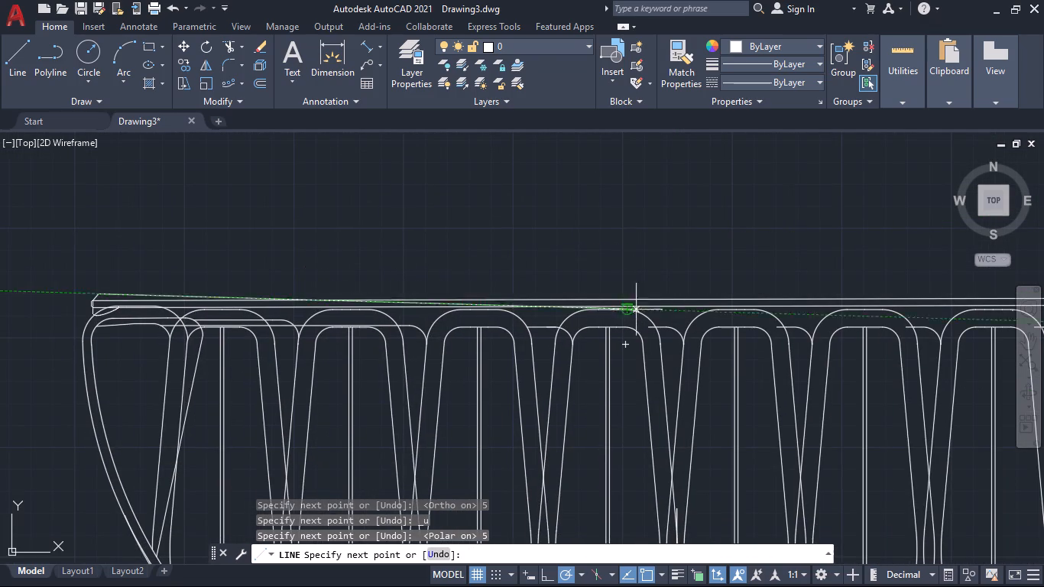
left_click(544, 577)
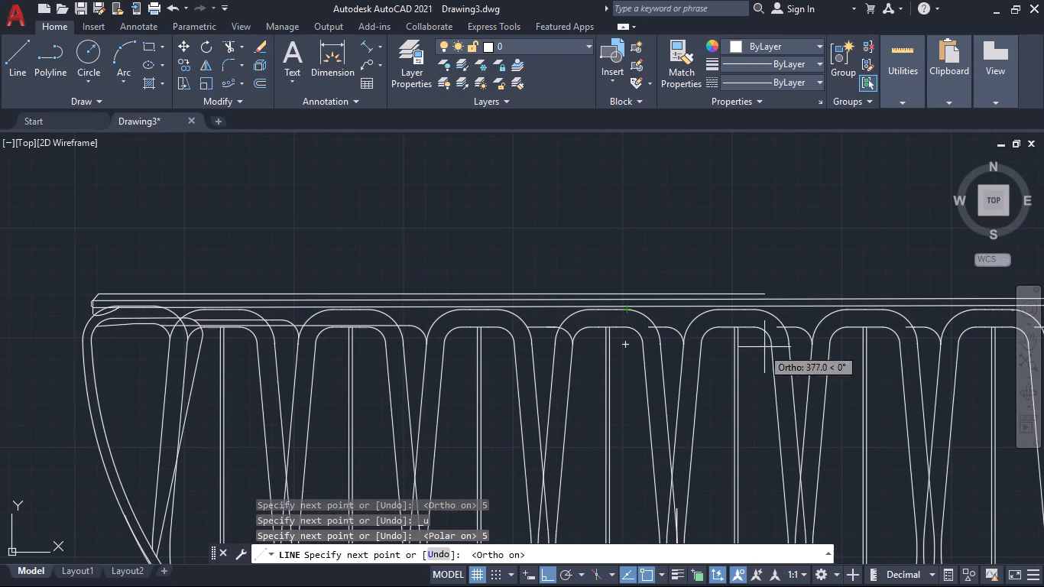
middle_click_drag(939, 284, 580, 256)
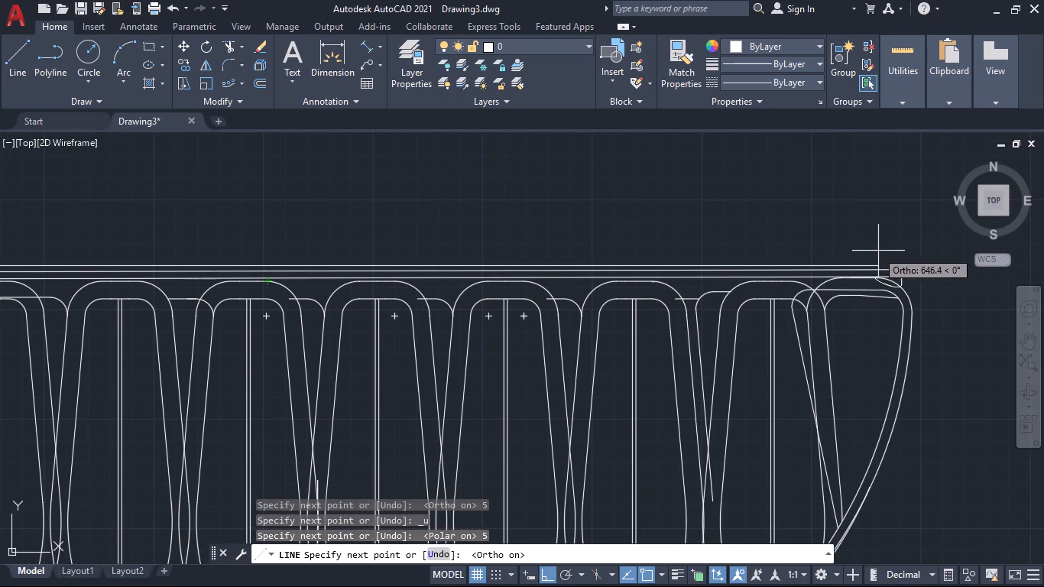
scroll(894, 251, "up", 2)
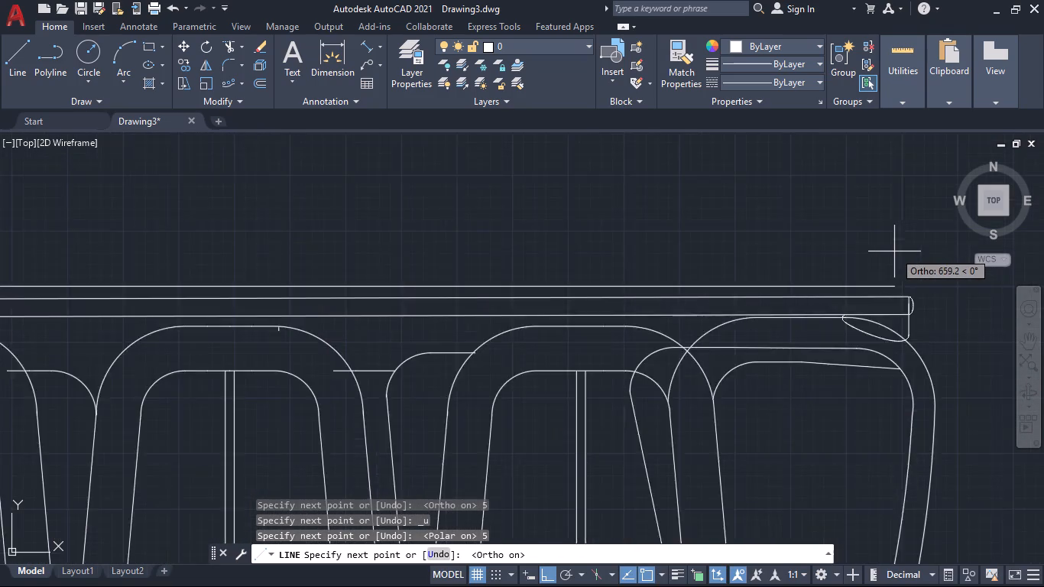
scroll(894, 251, "up", 1)
left_click(916, 251)
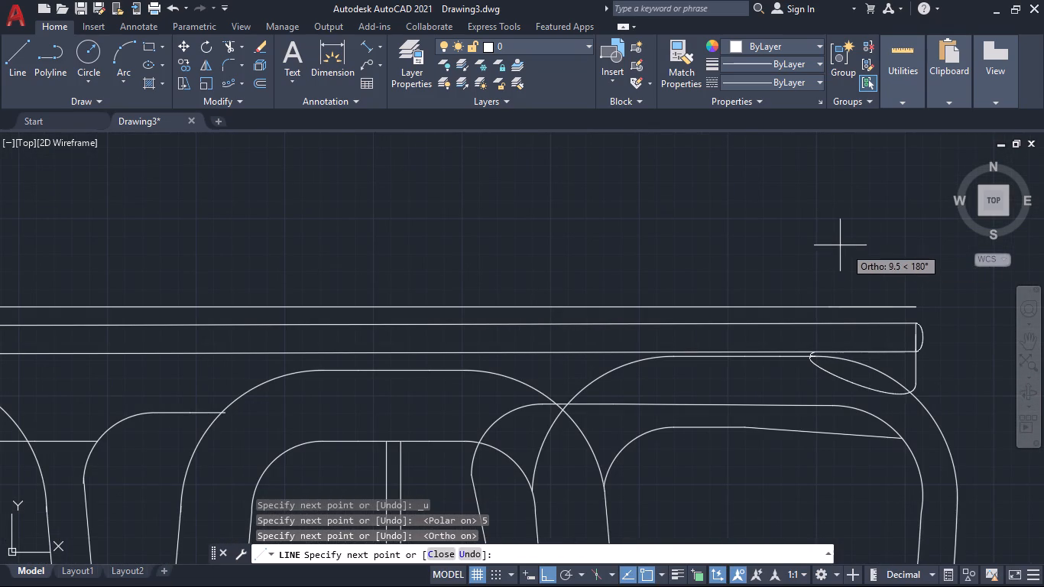
key("Return")
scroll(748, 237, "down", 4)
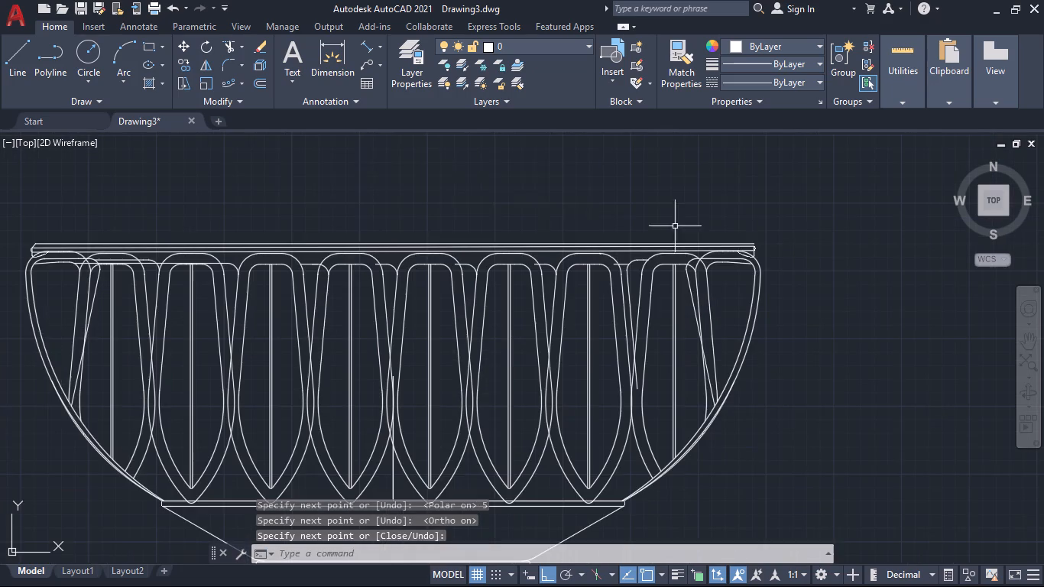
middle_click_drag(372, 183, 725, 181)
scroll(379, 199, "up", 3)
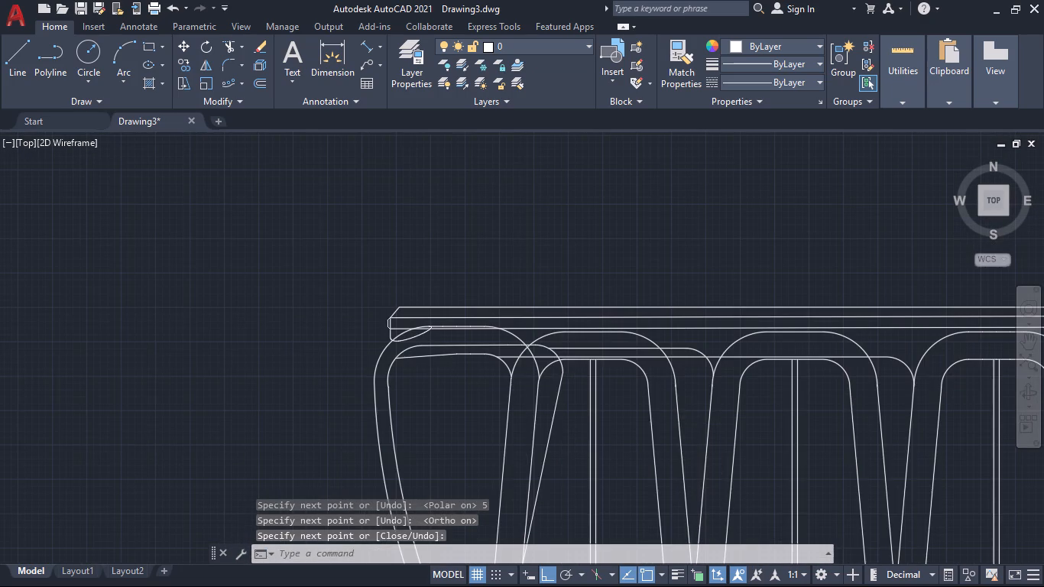
With polar tracking on, draw a short segment up and leftward from the top line's left end, continuing 250 units horizontally to the right.
scroll(366, 342, "up", 1)
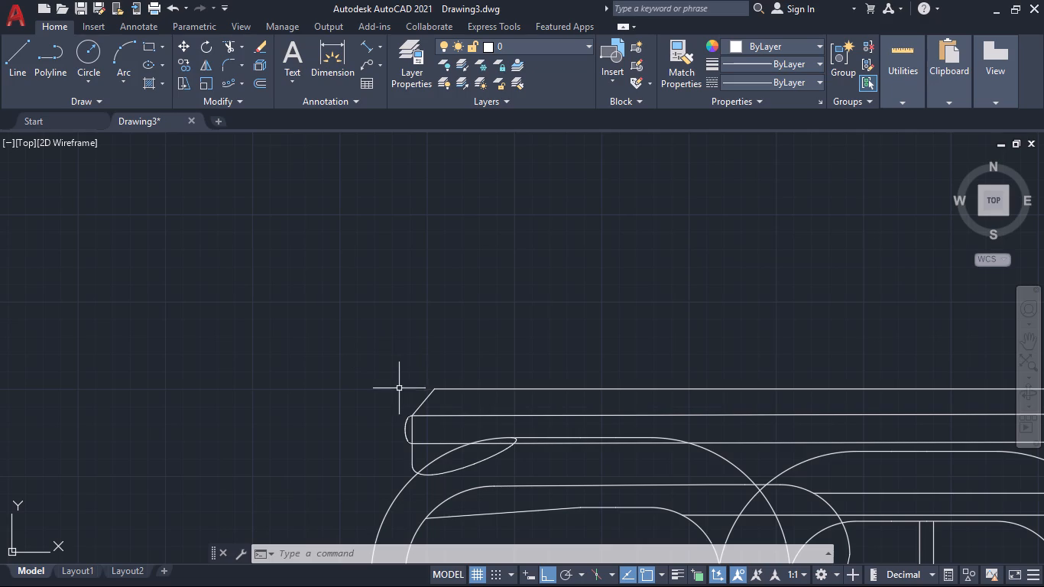
left_click(18, 65)
left_click(569, 572)
left_click(436, 388)
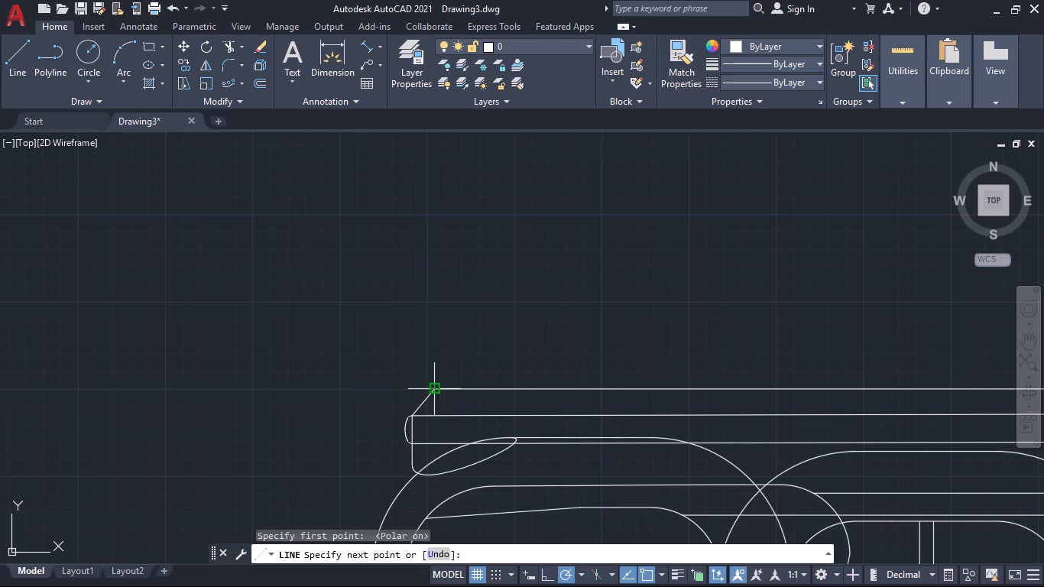
left_click(428, 377)
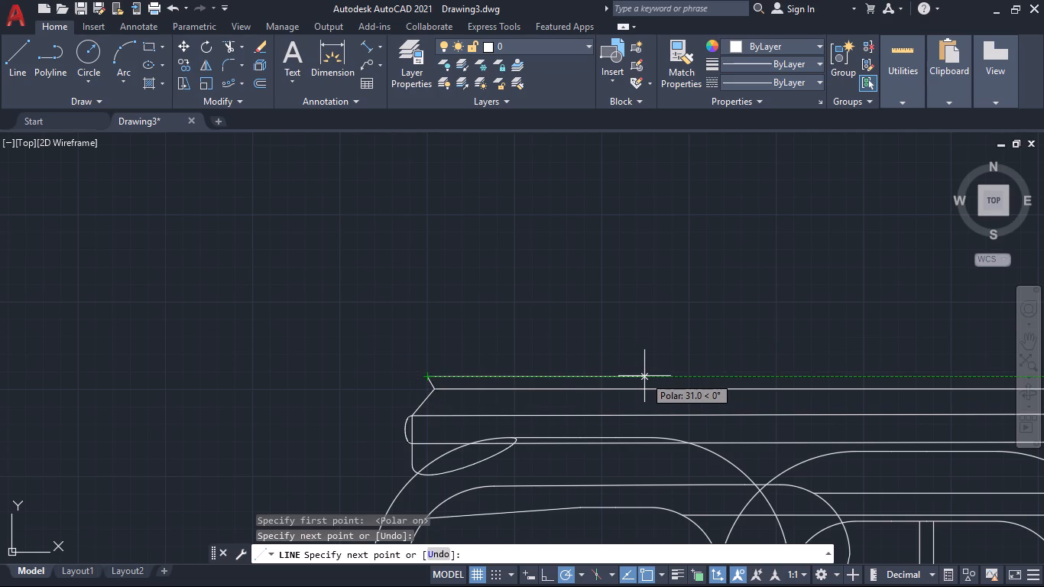
type("250")
key("Return")
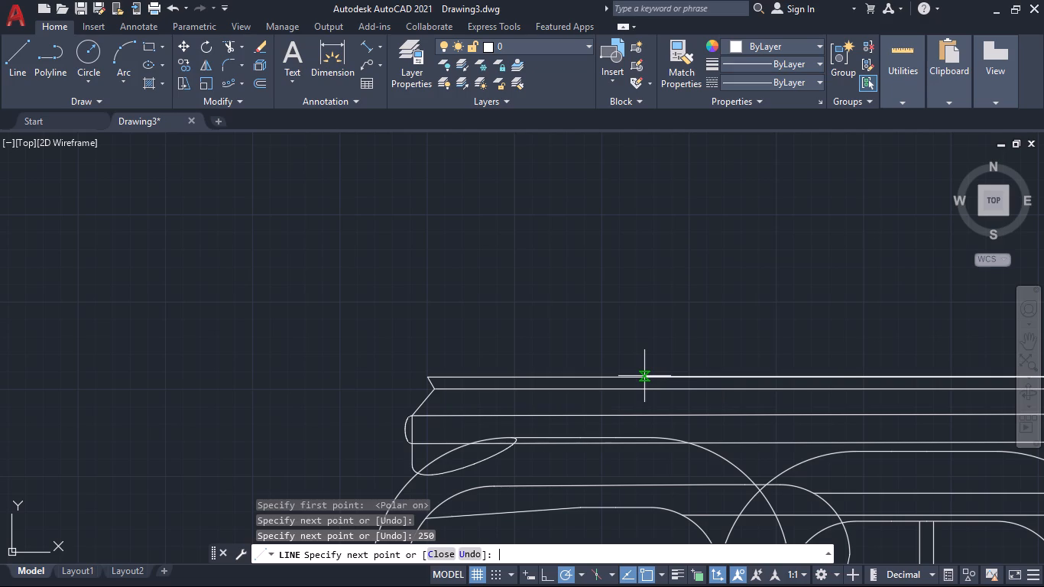
key("Return")
With ortho on, draw a 250-unit horizontal line rightward from the middle of the short slanted segment, between the two lines.
key("Return")
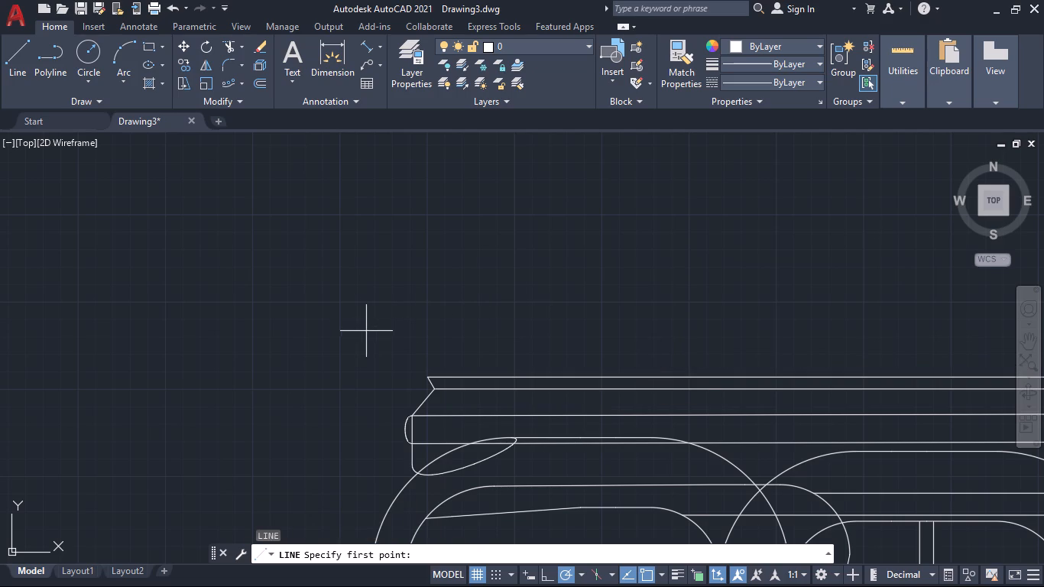
left_click(435, 381)
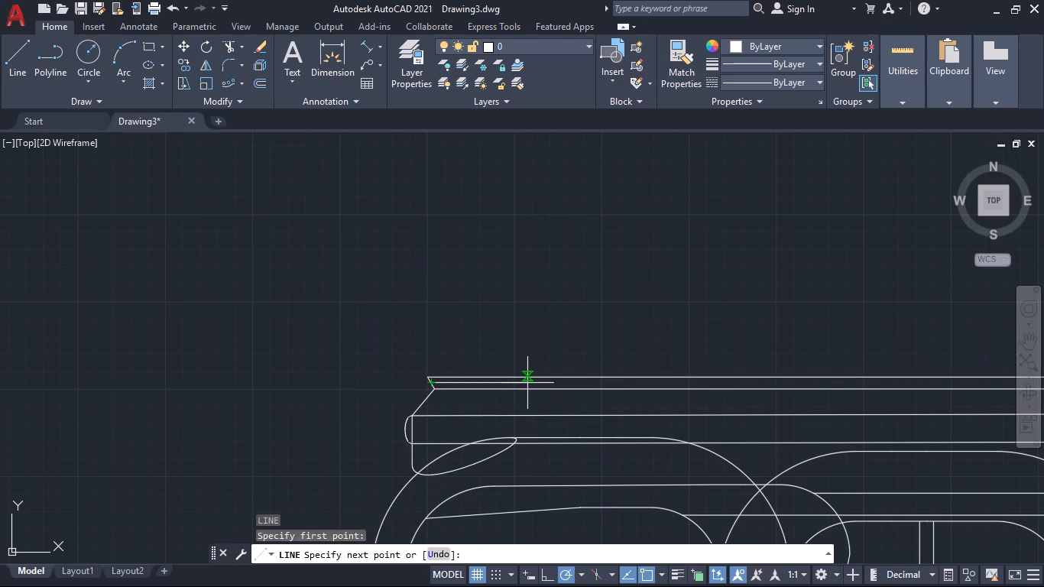
type("25")
key("0")
key("Return")
key("ctrl+z")
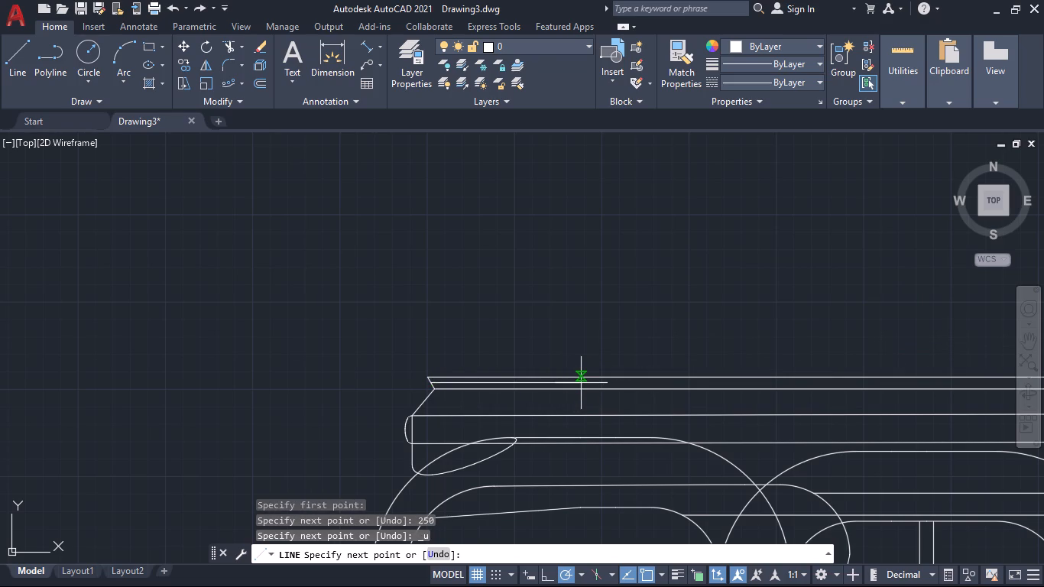
left_click(543, 570)
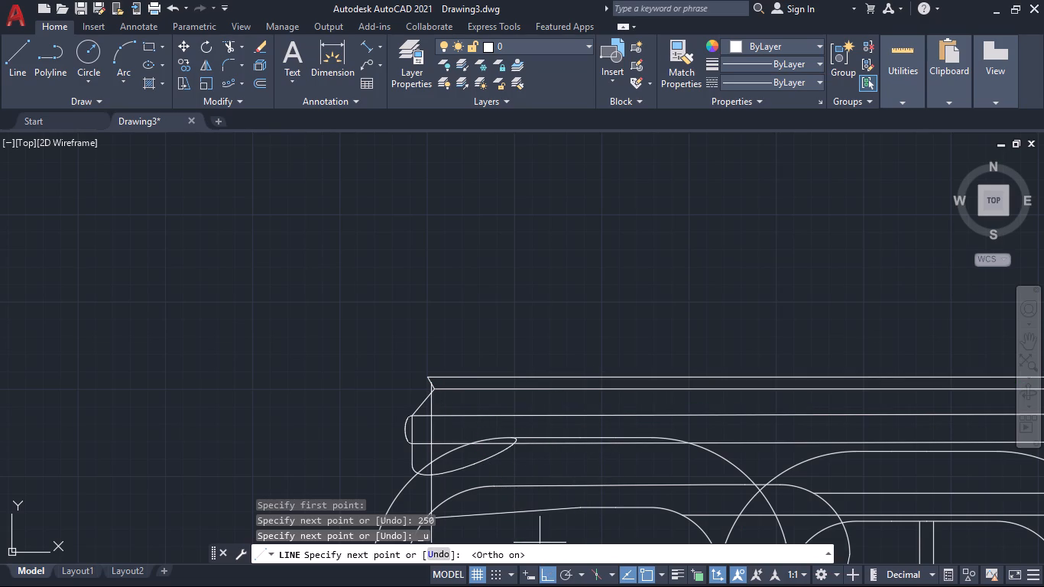
type("250")
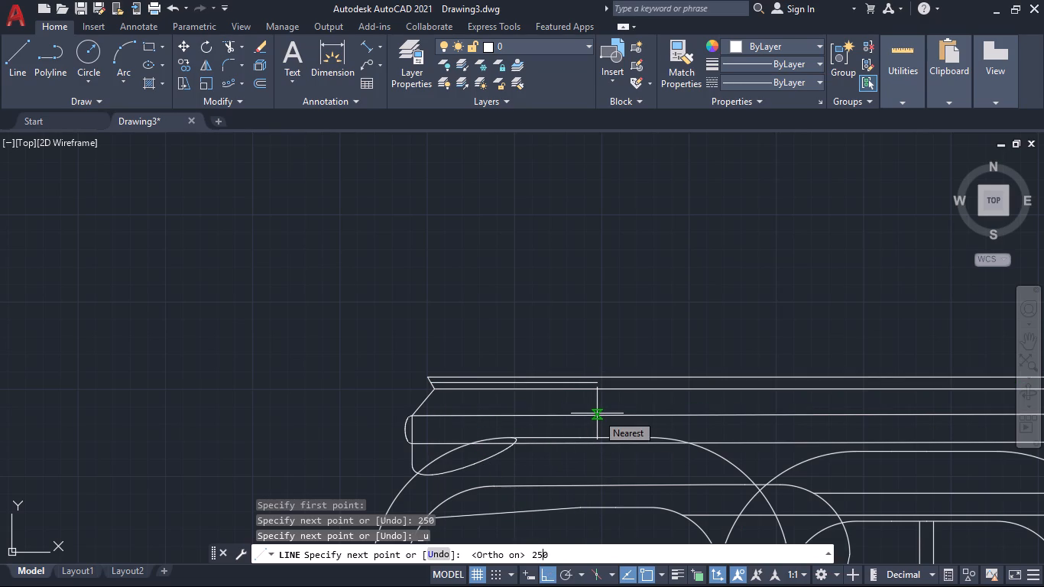
key("Return")
key("space")
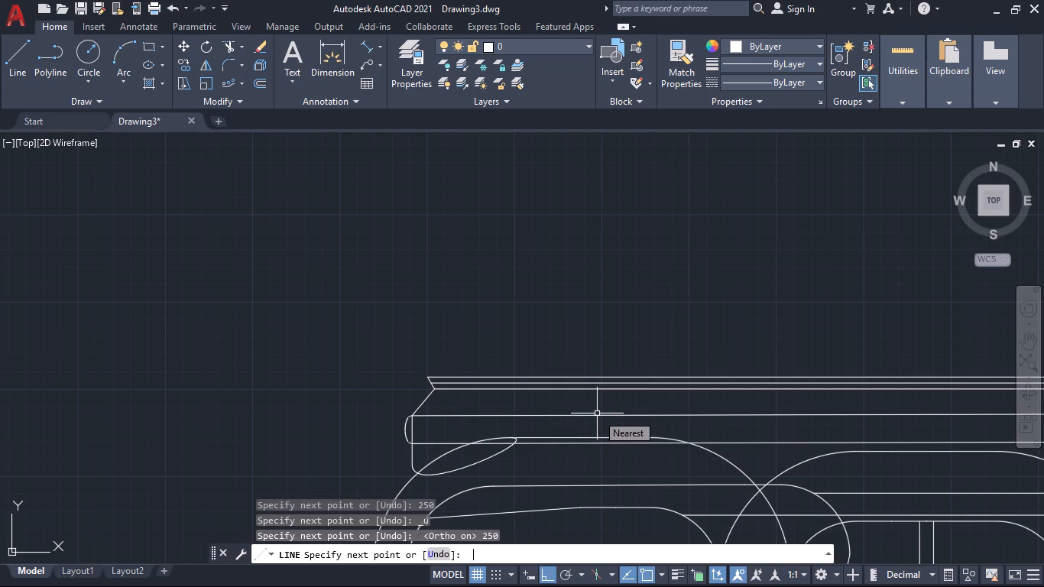
Draw a 2-unit horizontal segment leftward from the upper end of the short slanted segment.
key("space")
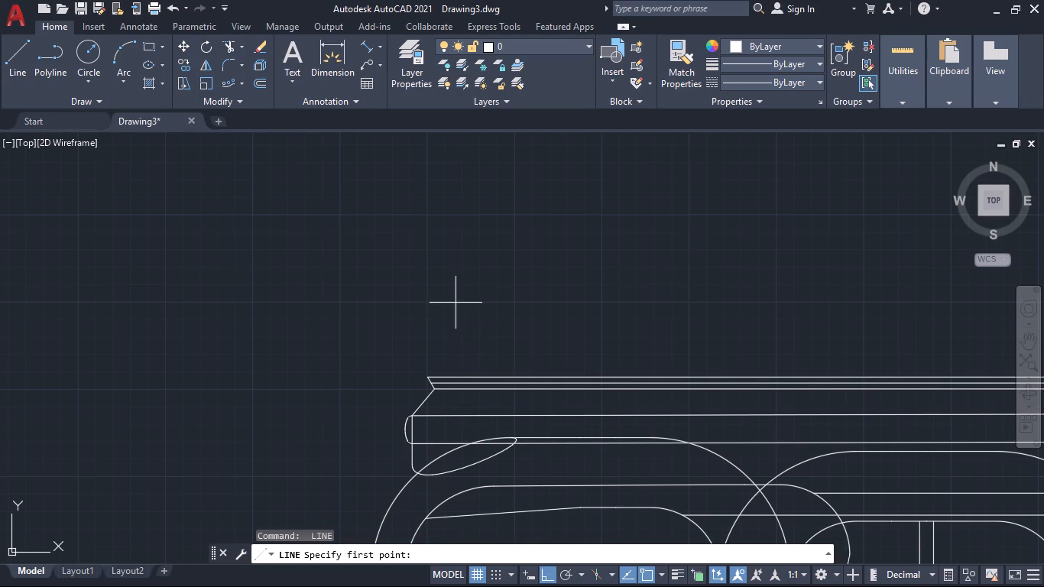
left_click(430, 373)
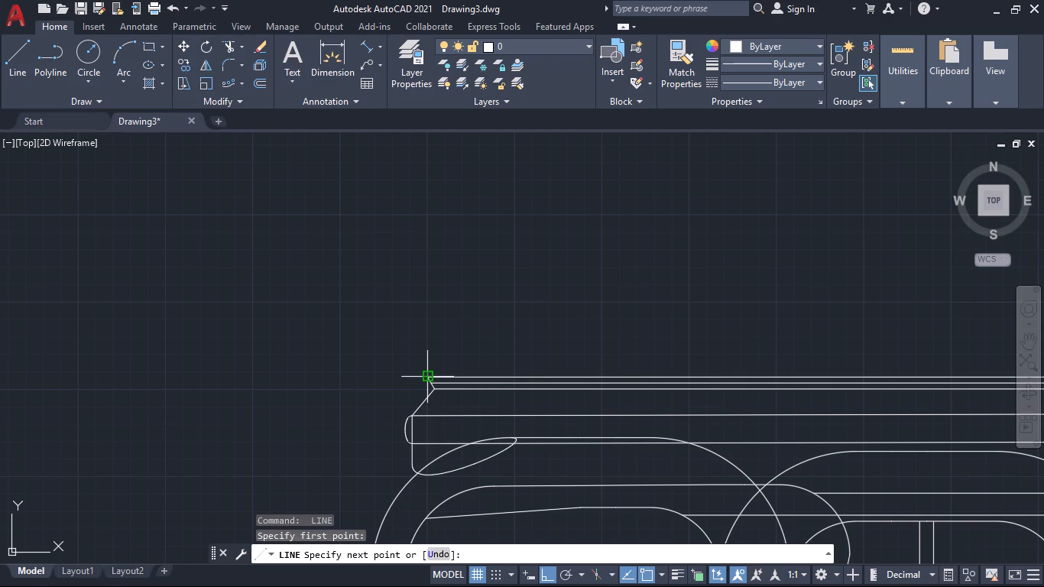
key("2")
key("Return")
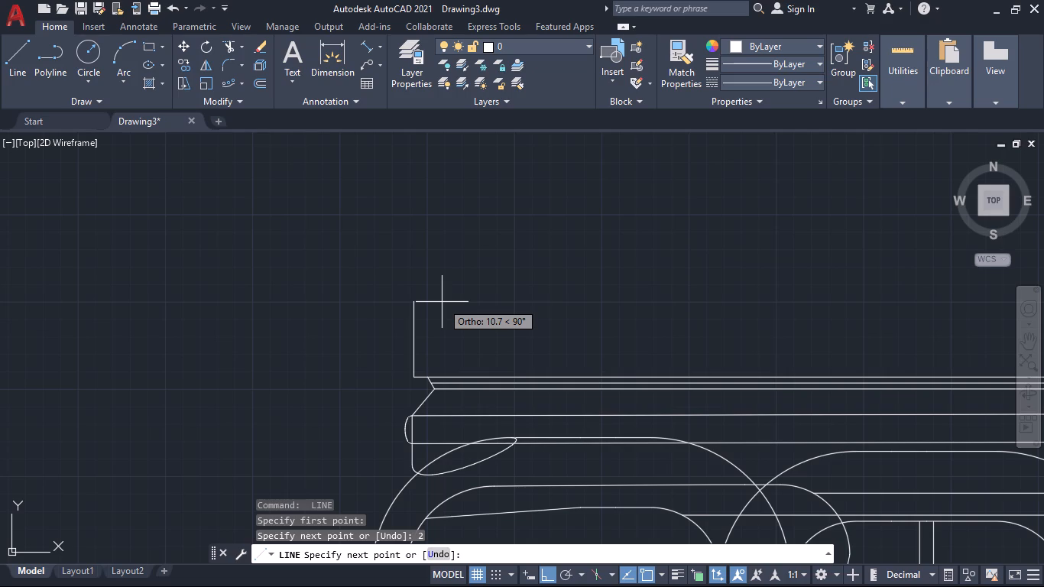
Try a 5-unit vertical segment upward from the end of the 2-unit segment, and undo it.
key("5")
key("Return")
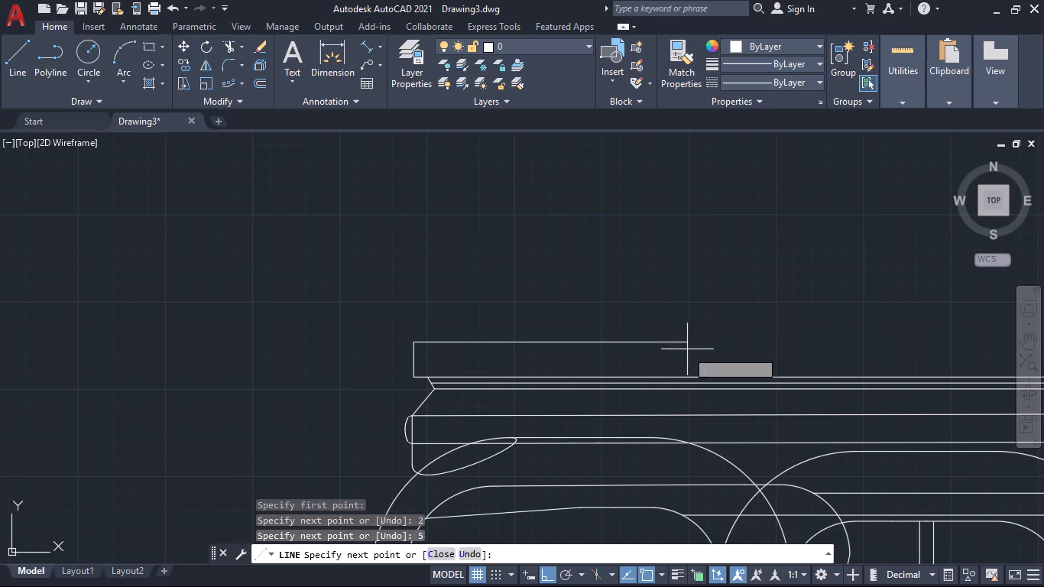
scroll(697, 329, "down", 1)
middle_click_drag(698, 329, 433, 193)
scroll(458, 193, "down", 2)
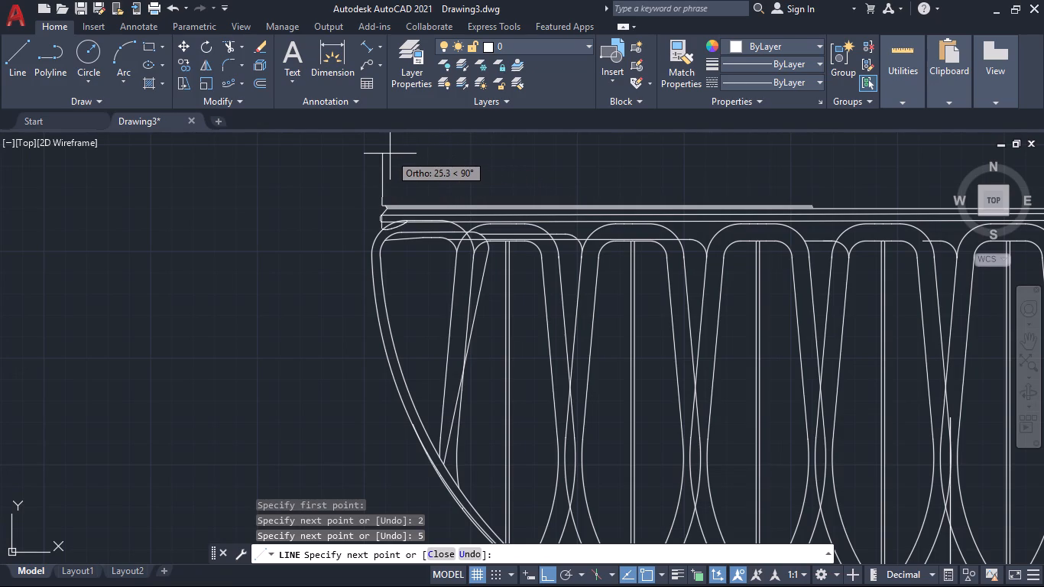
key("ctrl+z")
Draw a 10-unit segment straight up, continue about 666 units horizontally to level with the rim's right edge, and end the line.
type("10")
key("Return")
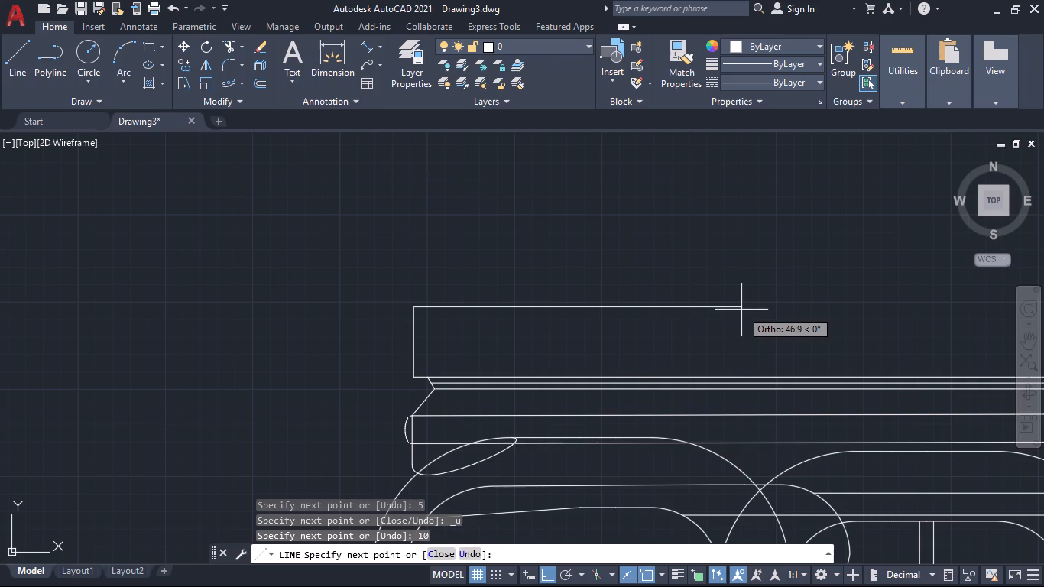
scroll(746, 310, "down", 2)
middle_click_drag(740, 264, 552, 132)
scroll(605, 183, "down", 2)
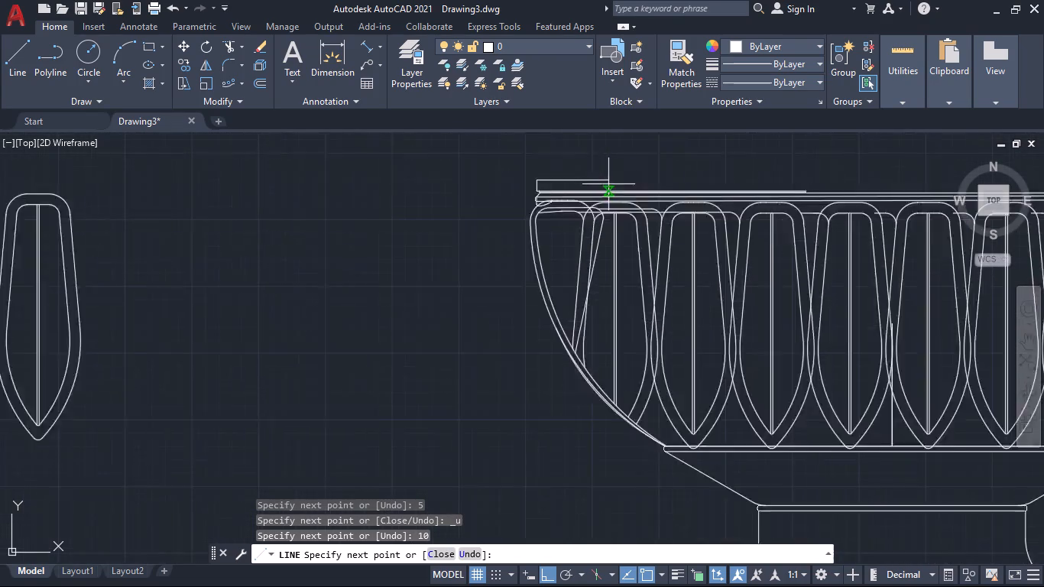
scroll(608, 184, "down", 1)
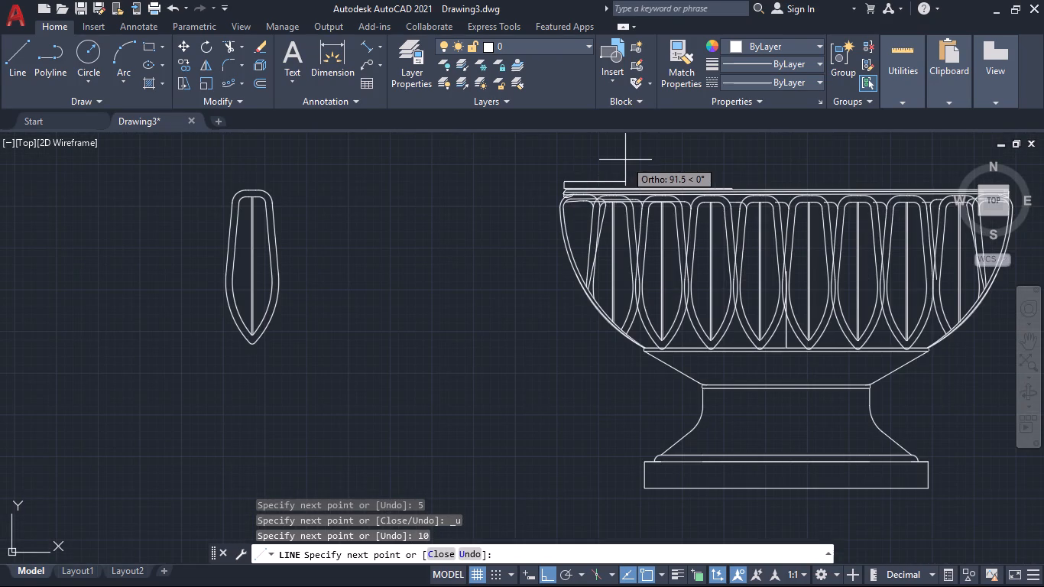
middle_click_drag(840, 164, 666, 180)
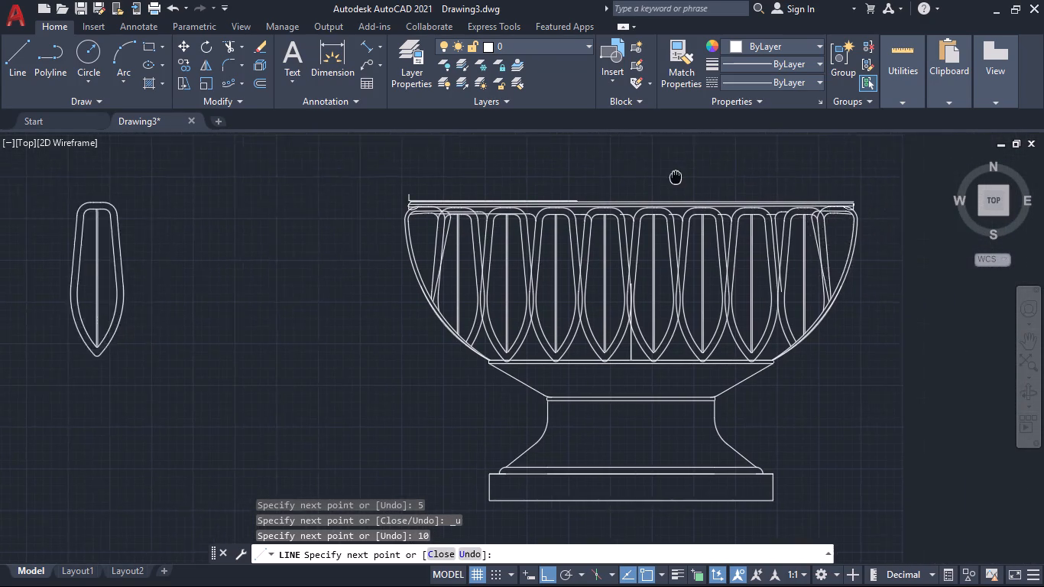
middle_click_drag(666, 180, 614, 189)
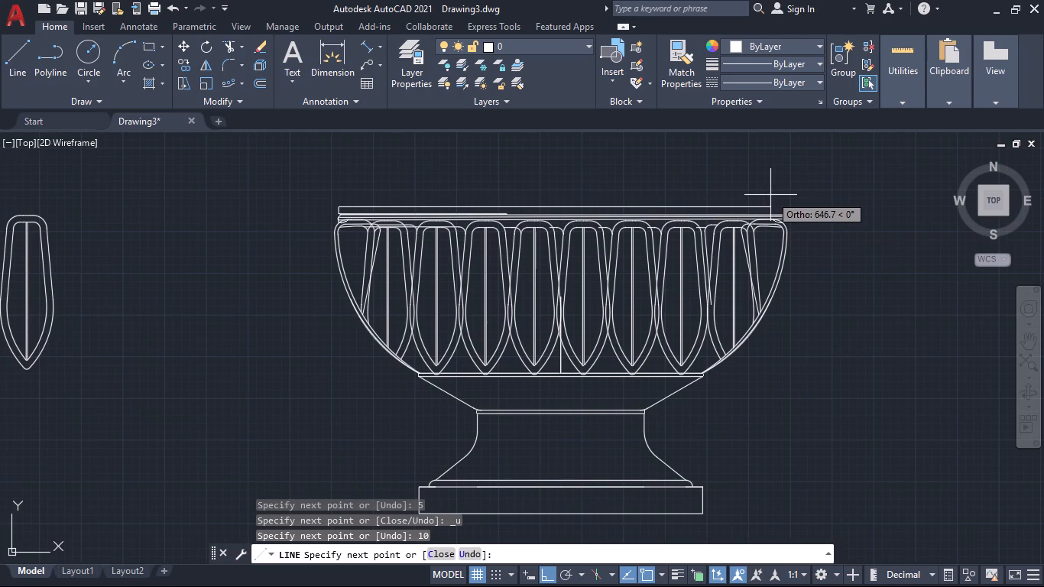
scroll(756, 191, "up", 2)
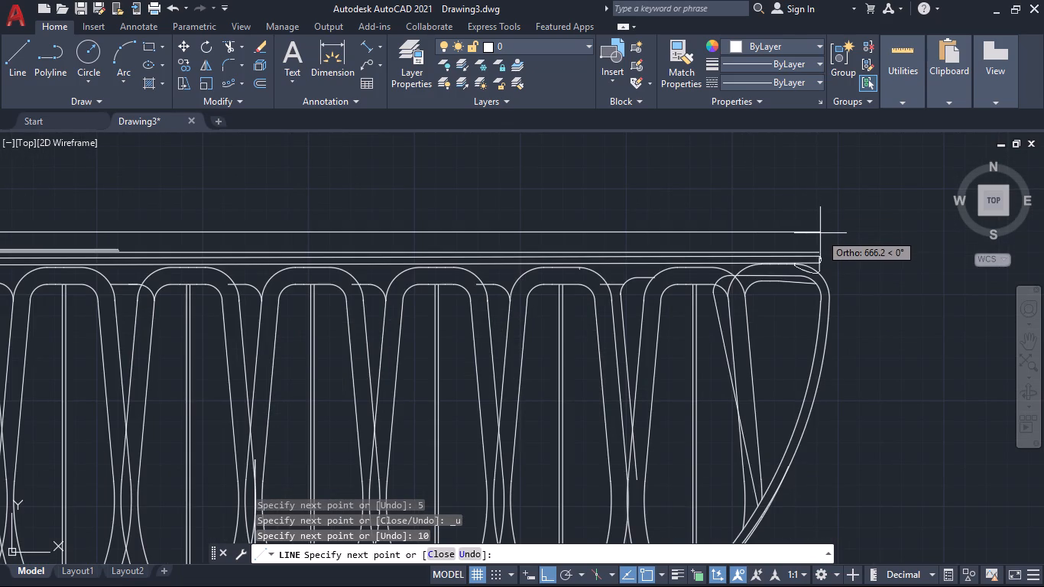
left_click(820, 233)
scroll(764, 224, "down", 3)
key("space")
Draw a 5-unit segment at 45° up from the new top band's upper-left corner using polar tracking.
key("space")
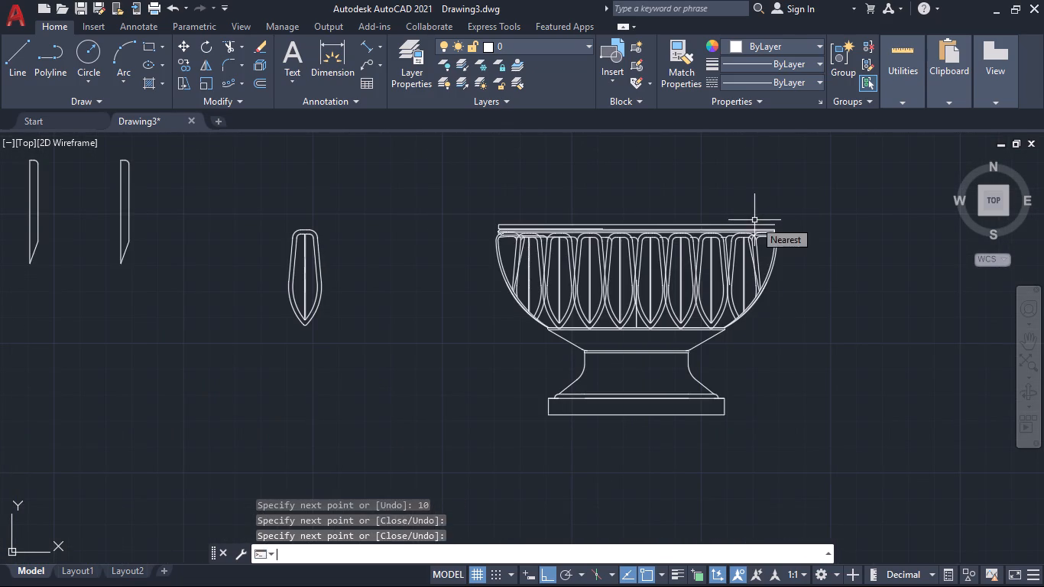
scroll(511, 204, "up", 4)
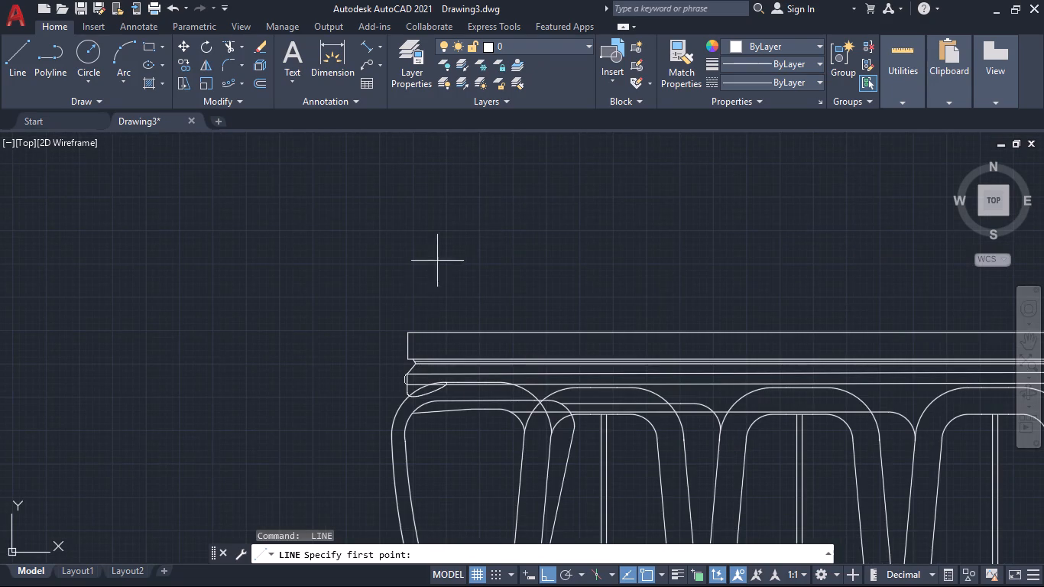
left_click(407, 330)
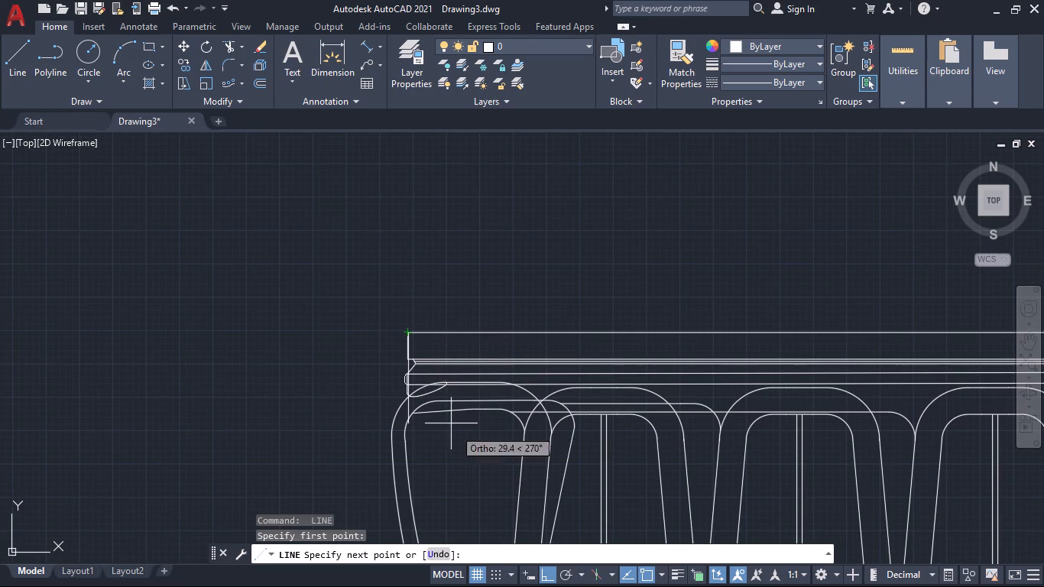
left_click(564, 570)
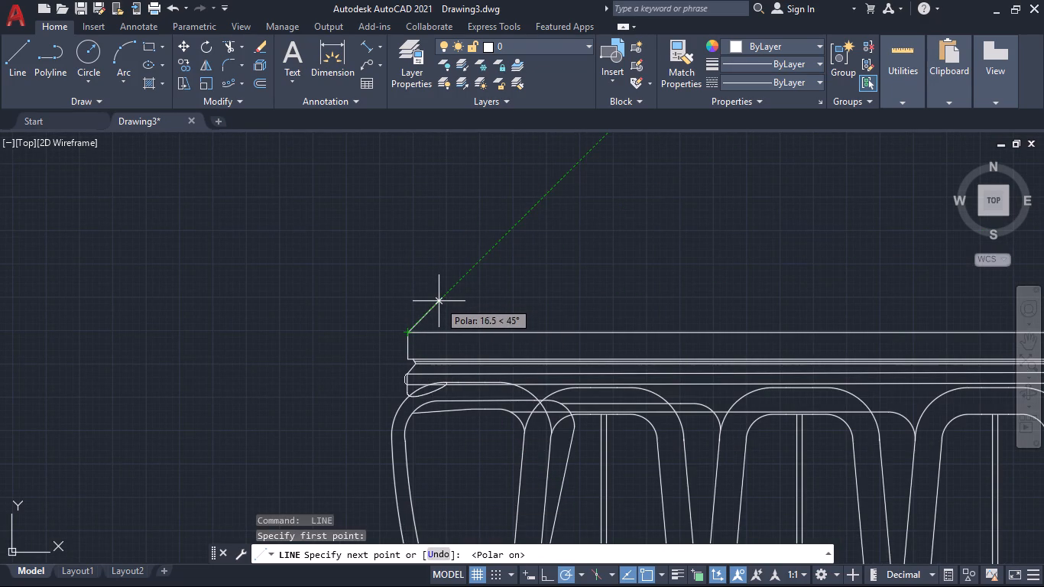
key("5")
key("Return")
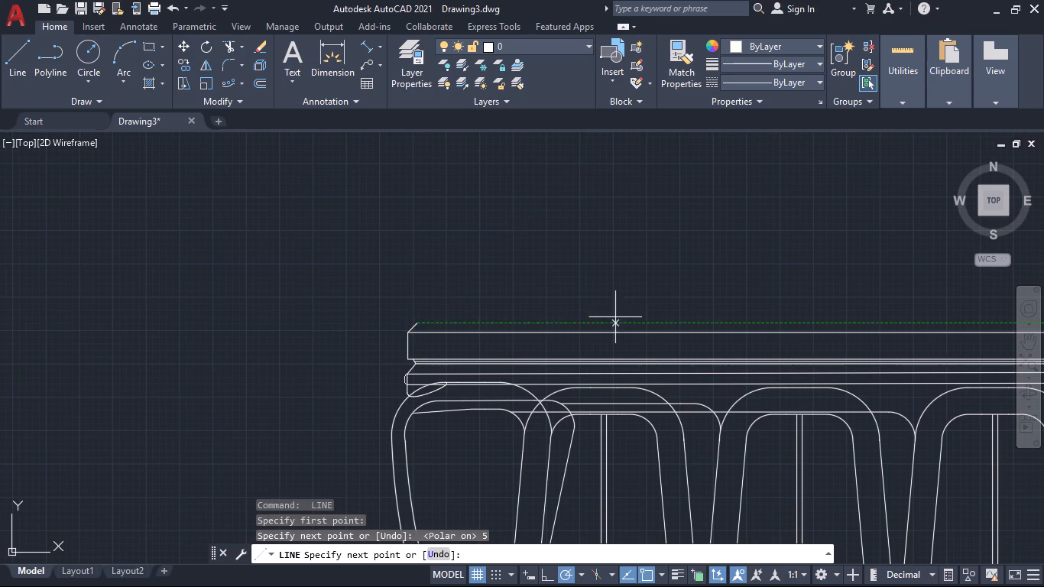
Continue the line horizontally above the top band to level with the band's right end, and end it.
scroll(637, 322, "down", 3)
middle_click_drag(661, 296, 371, 245)
scroll(561, 271, "down", 1)
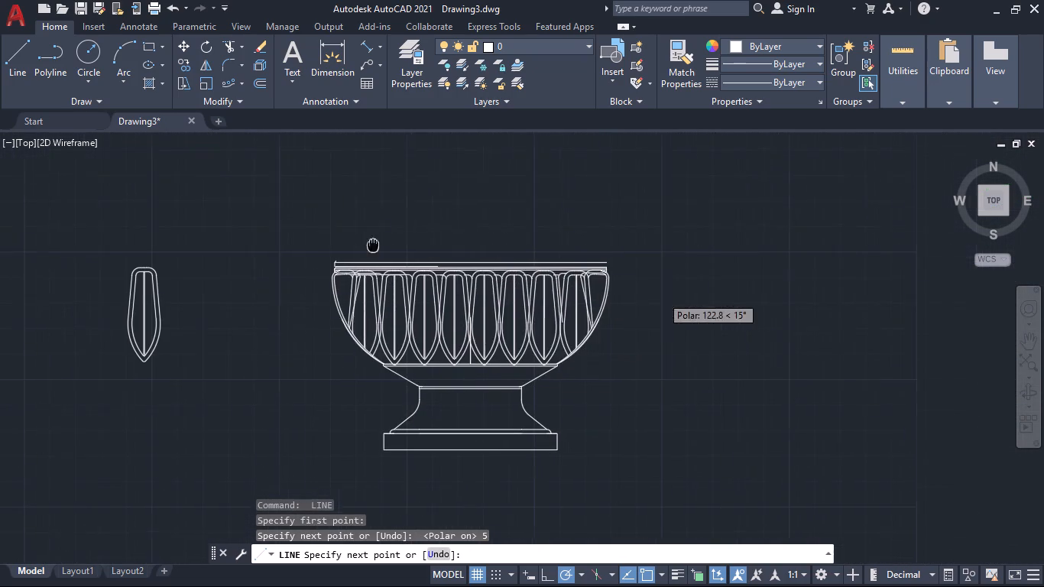
middle_click_drag(371, 245, 370, 245)
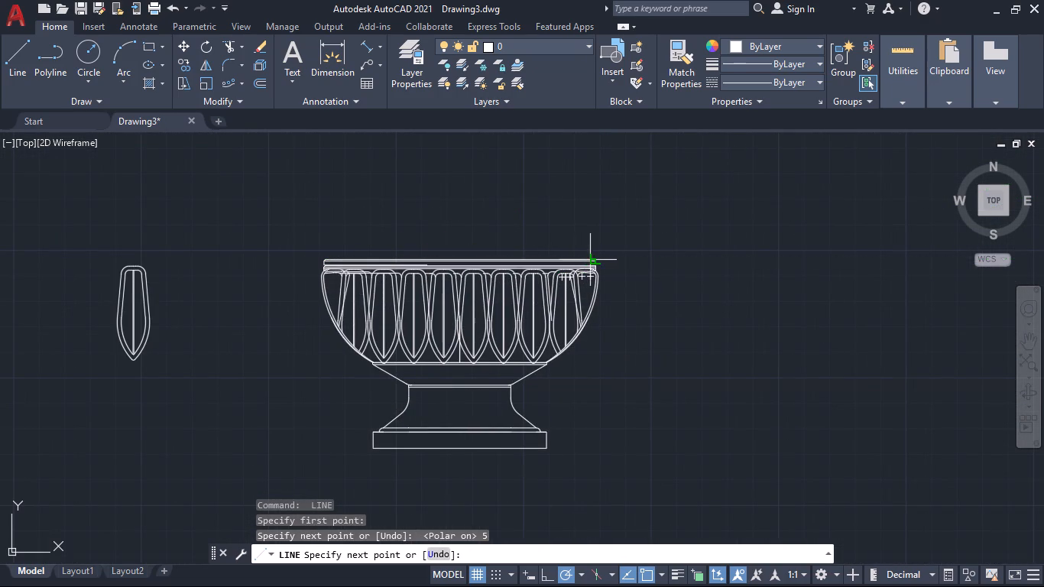
left_click(593, 259)
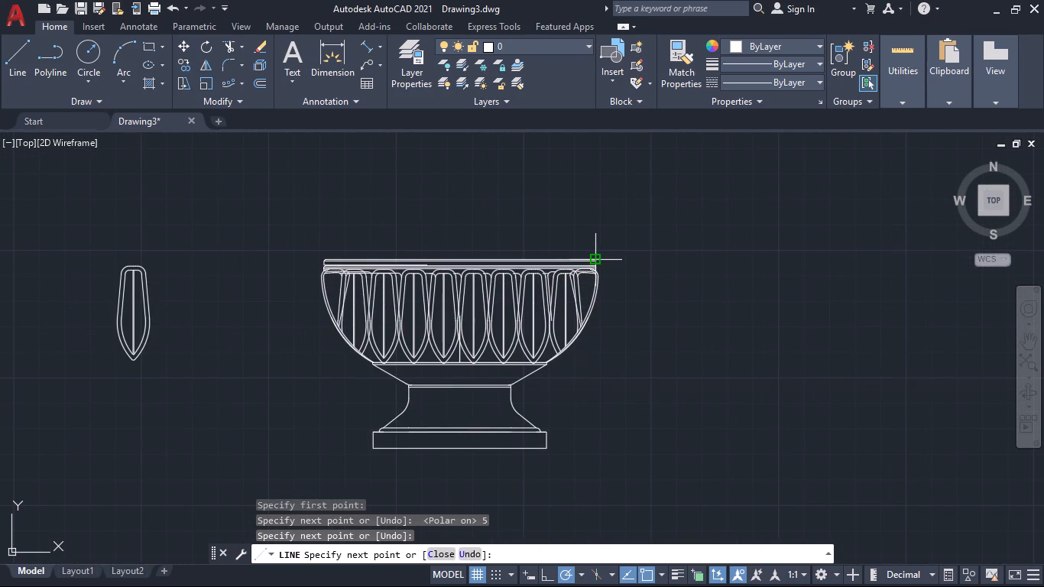
key("space")
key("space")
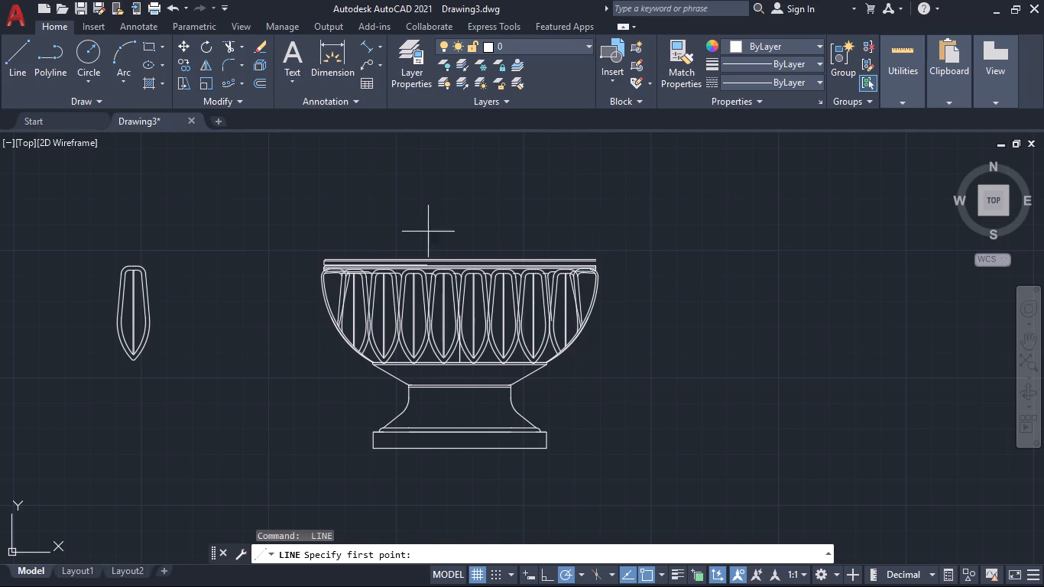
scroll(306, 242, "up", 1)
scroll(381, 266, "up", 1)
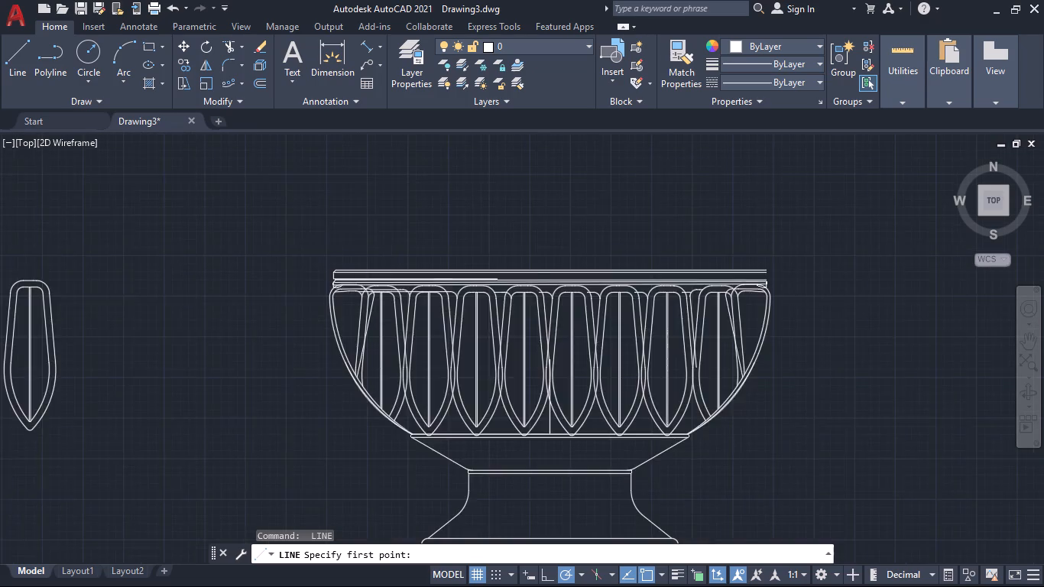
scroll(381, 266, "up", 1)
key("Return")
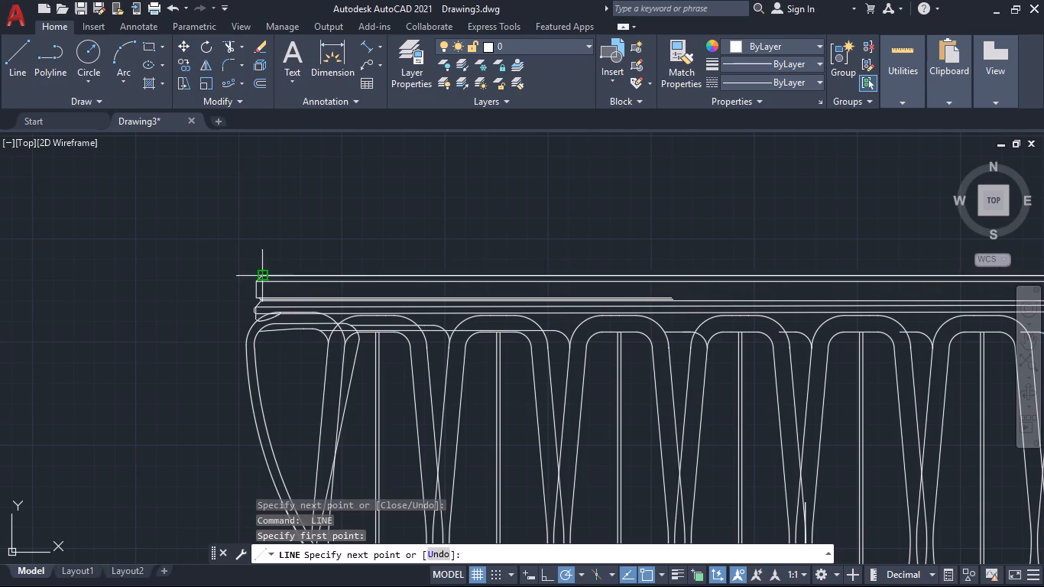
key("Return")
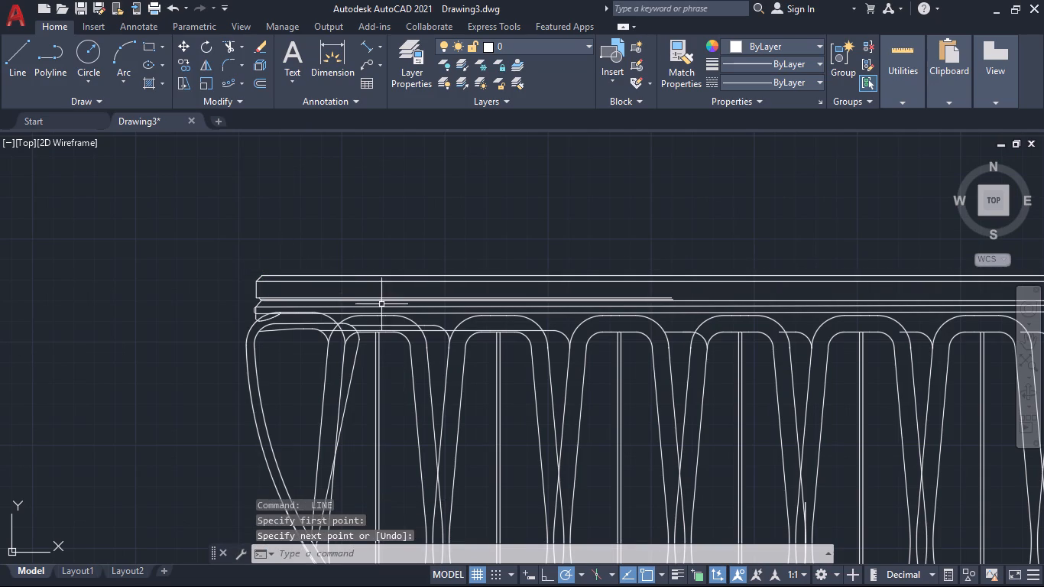
Erase the two closely spaced horizontal lines just below the top band and the partial-length line along the band's lower edge.
scroll(264, 310, "up", 4)
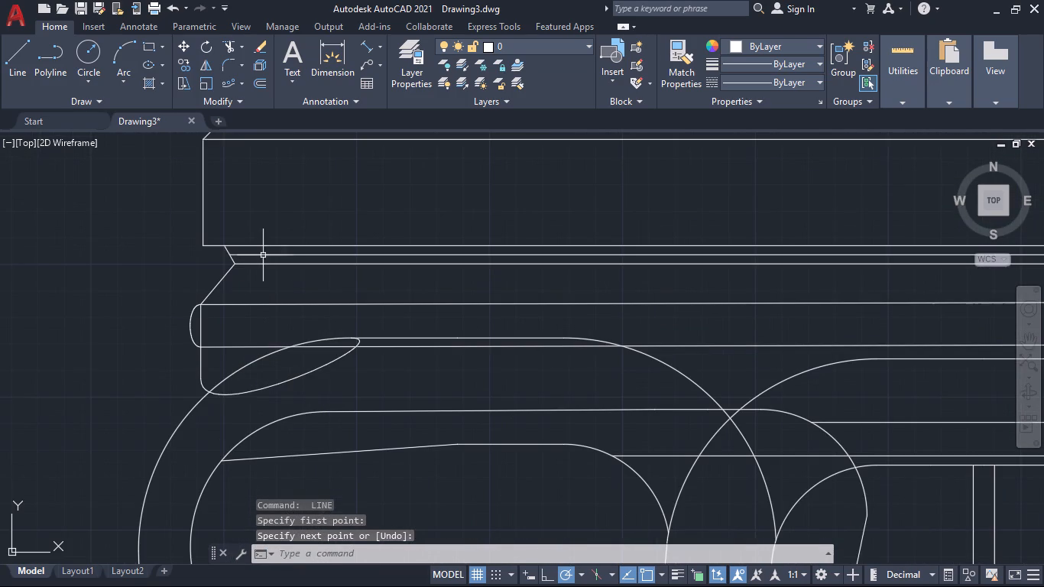
left_click(263, 253)
left_click(271, 263)
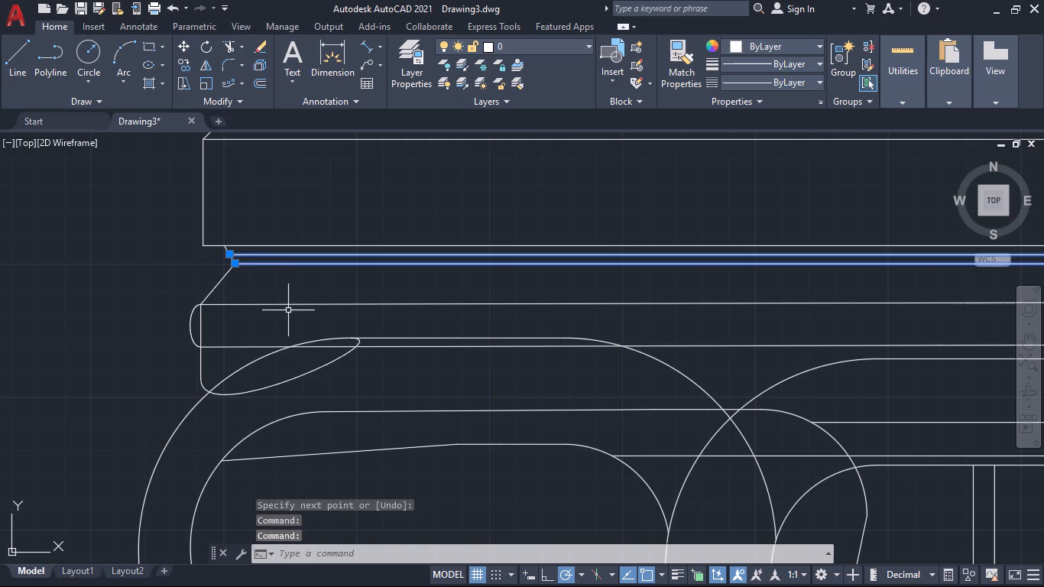
key("Delete")
scroll(543, 312, "down", 5)
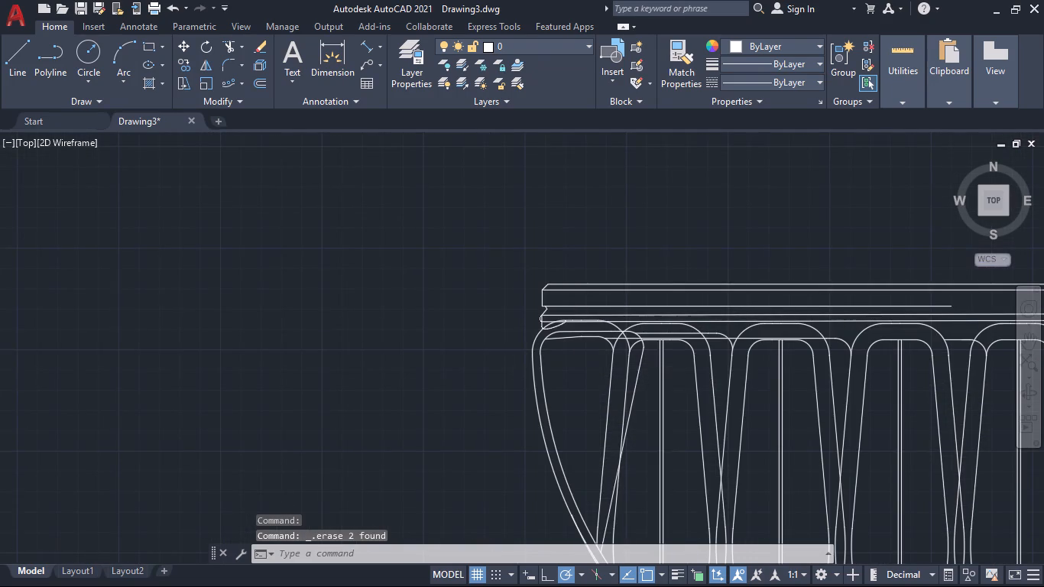
middle_click_drag(491, 349, 338, 293)
left_click(608, 266)
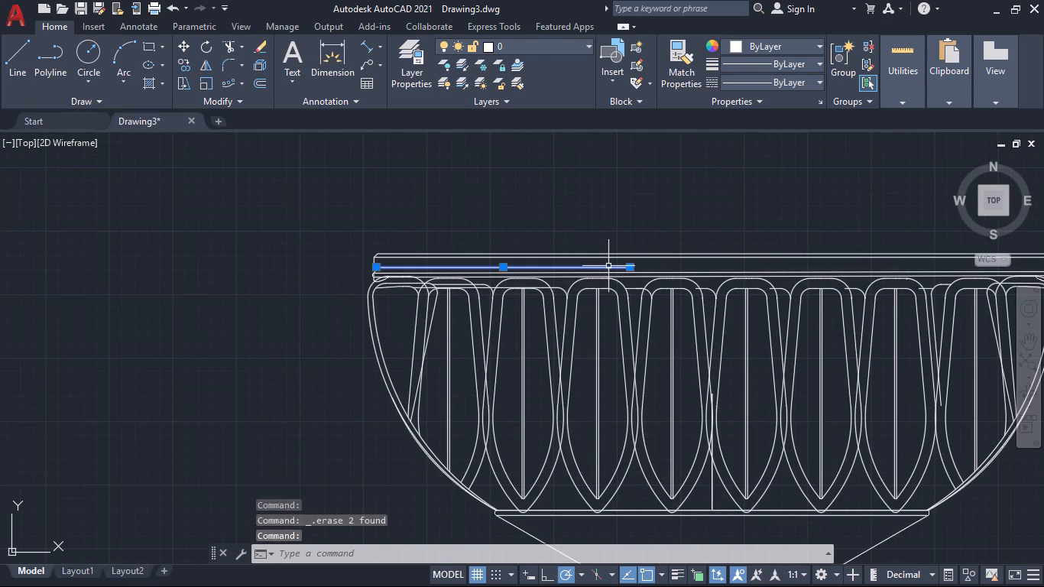
key("Delete")
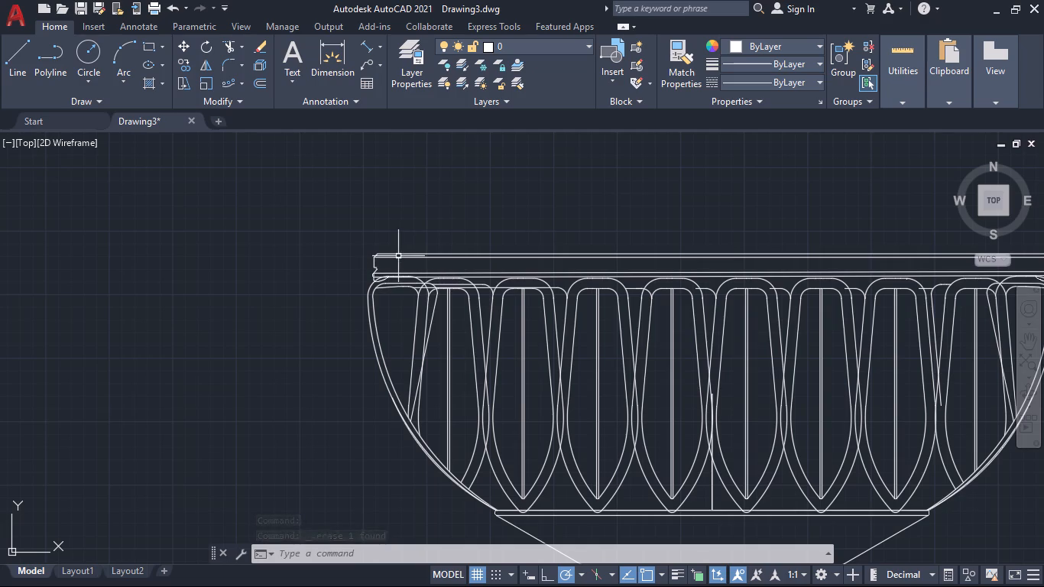
Draw a line horizontally outward to the left from the rim's topmost left corner, with a 5-unit segment and a 10-unit segment.
left_click(21, 63)
scroll(300, 206, "up", 2)
left_click(493, 329)
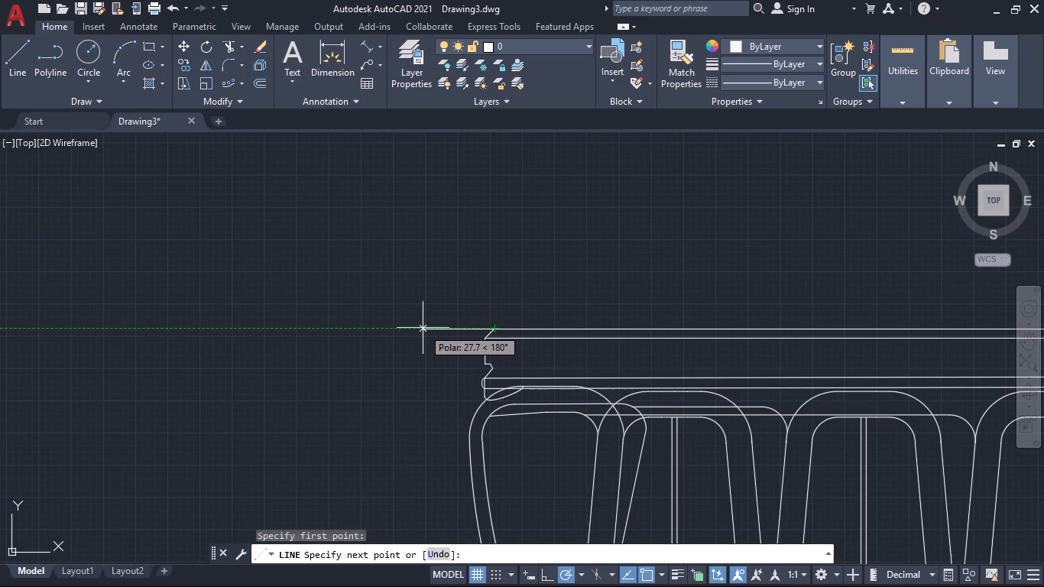
key("5")
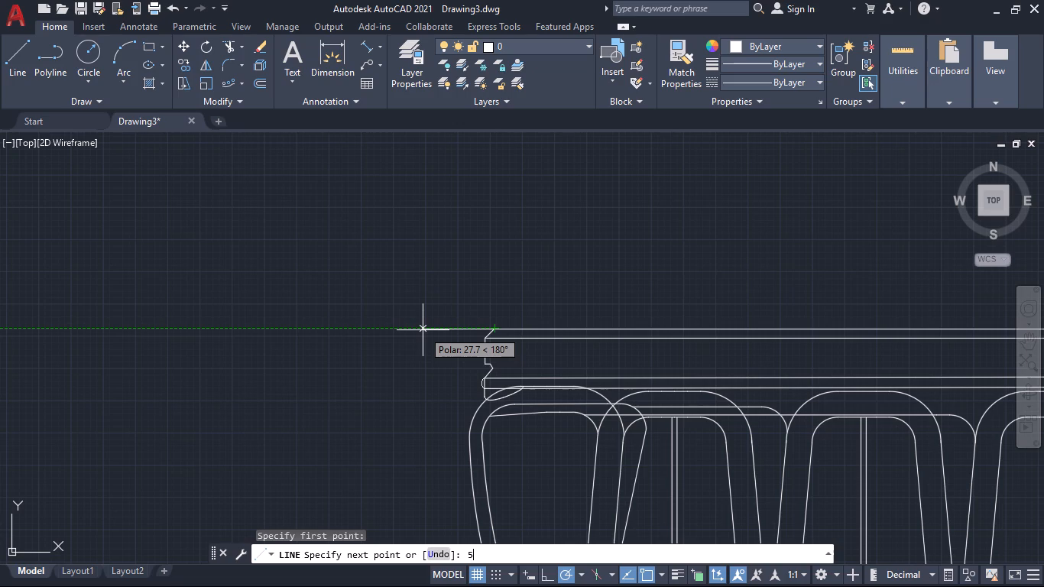
key("Return")
scroll(425, 321, "down", 4)
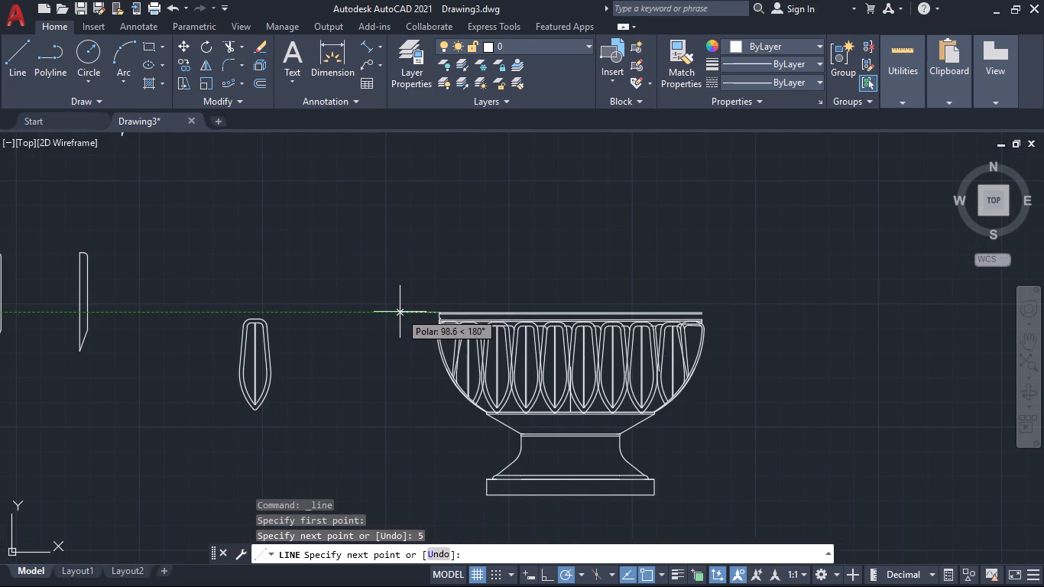
type("10")
key("Return")
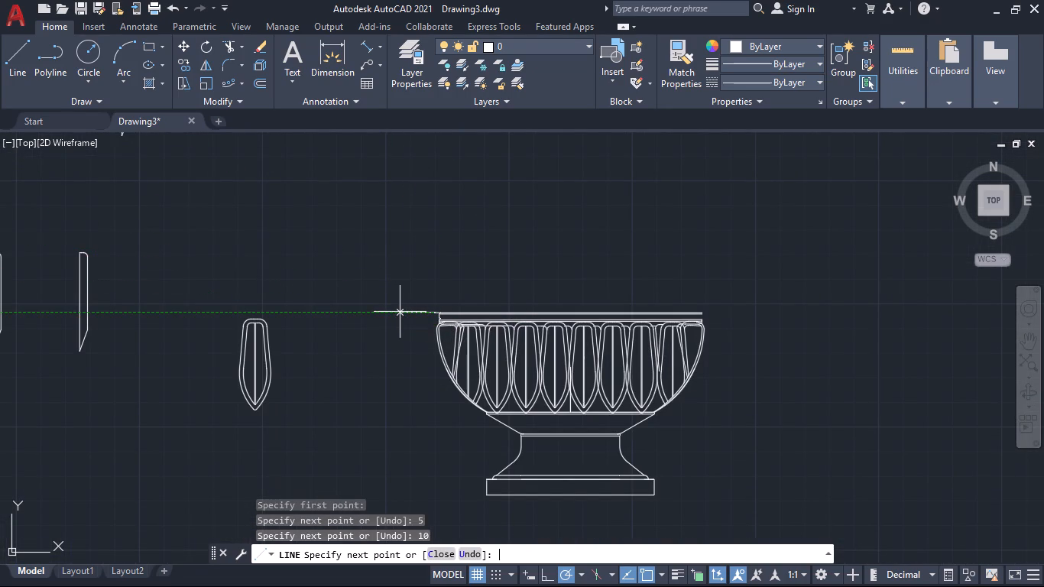
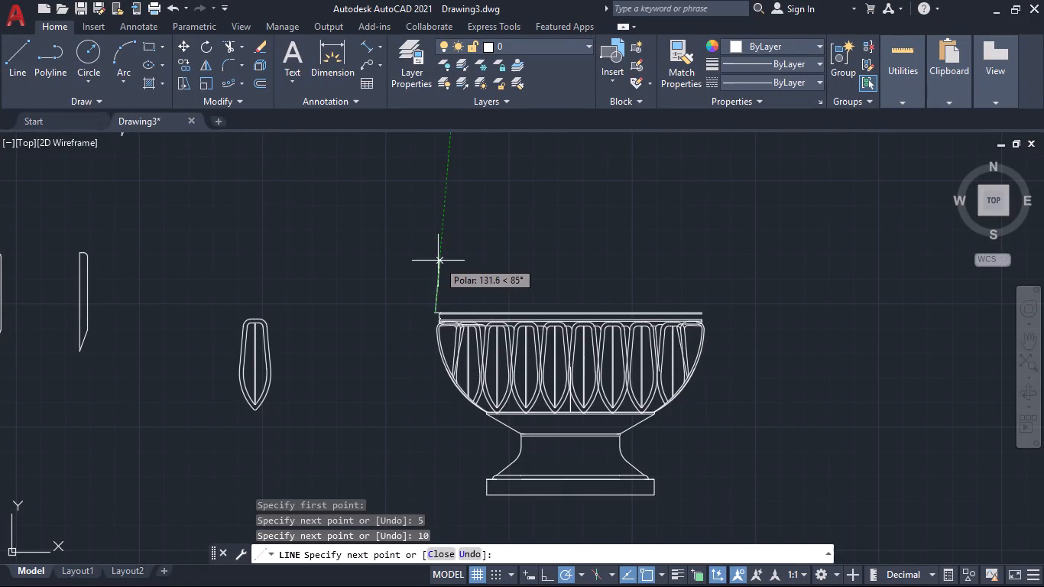
Continue the outward rim line straight up with two 10-unit segments and 250 units horizontally right above the band, and end it.
type("10")
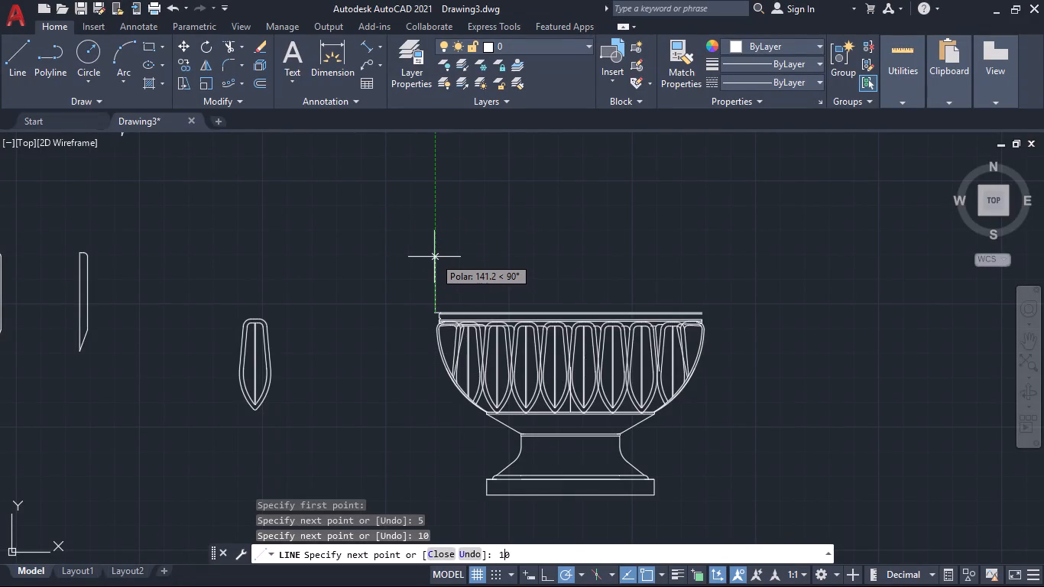
key("Return")
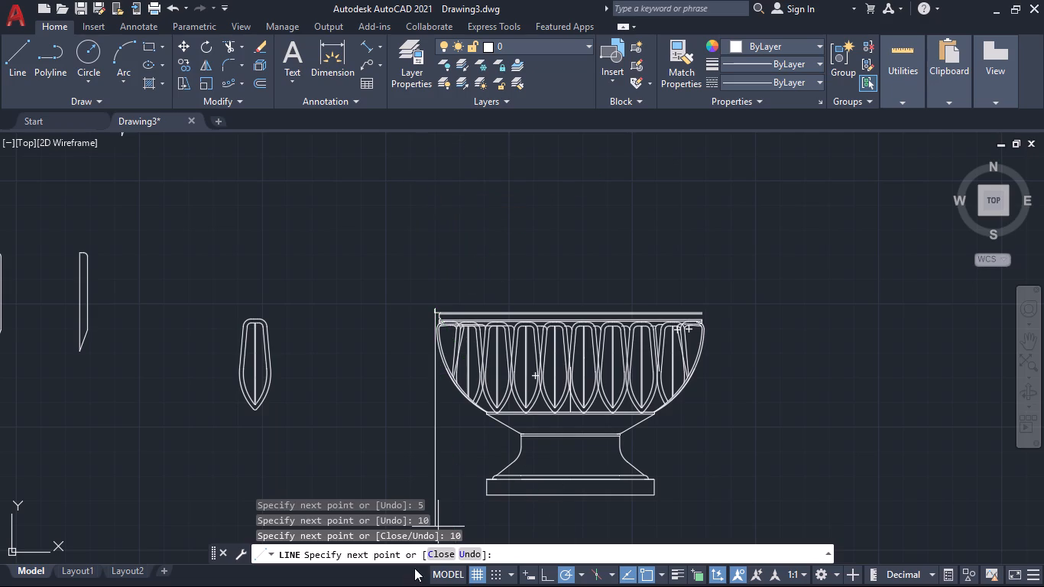
left_click(546, 575)
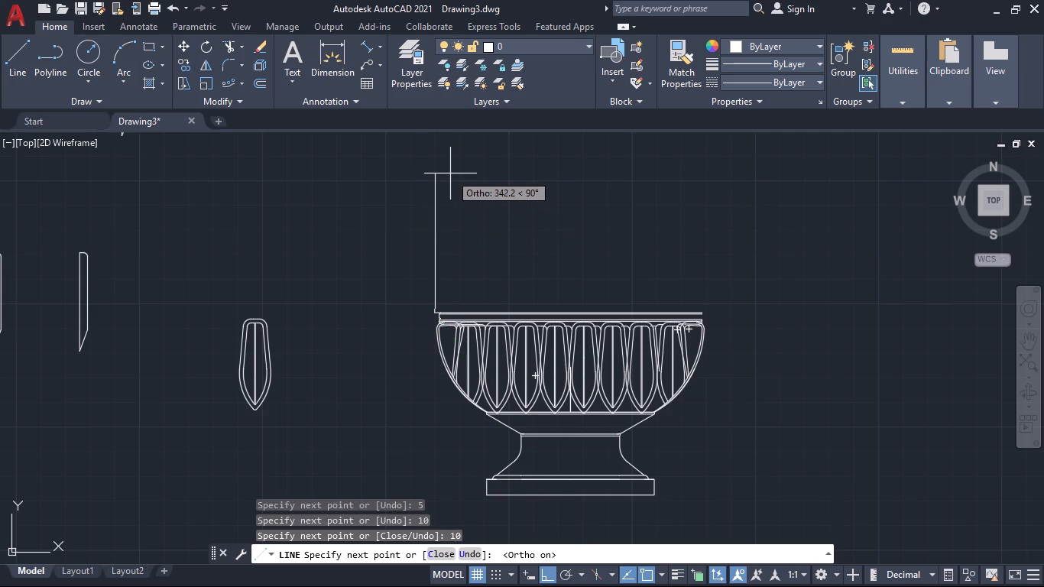
type("10")
key("Return")
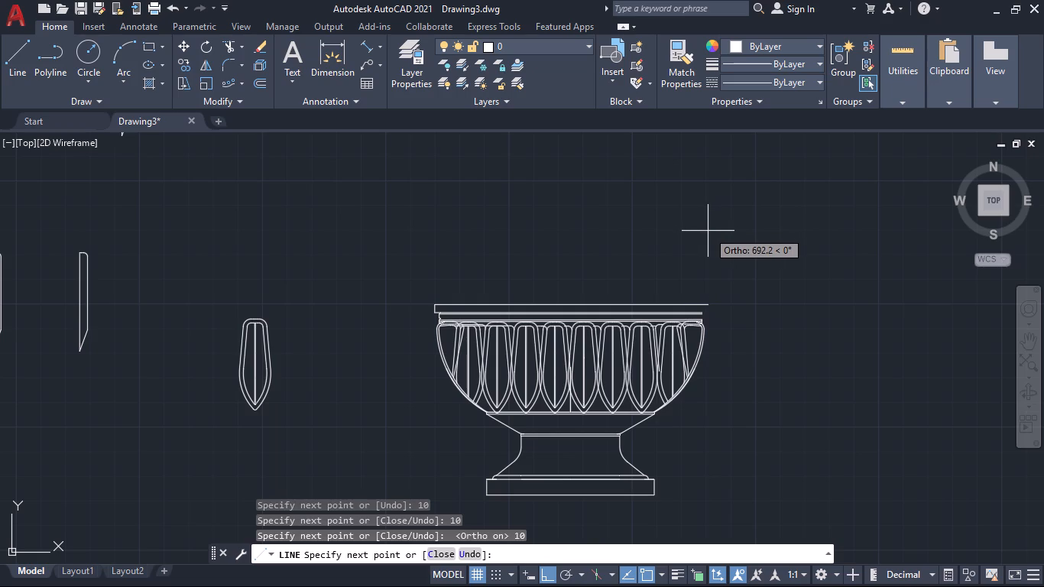
type("250")
key("Return")
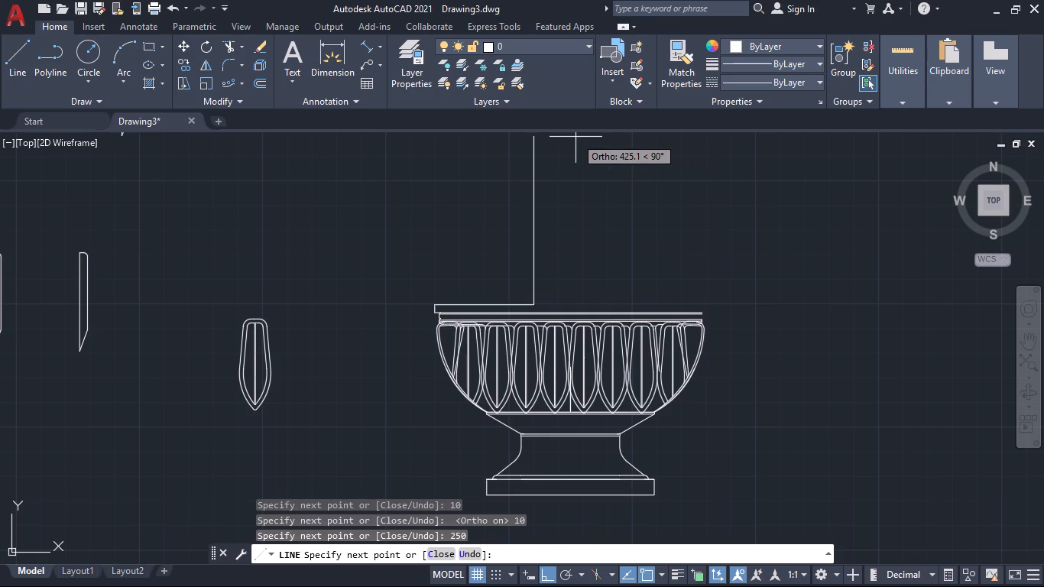
key("space")
Draw a notch from the new step's upper-left corner with a segment about 26 units at 45° and one about 18 units at 135°.
key("space")
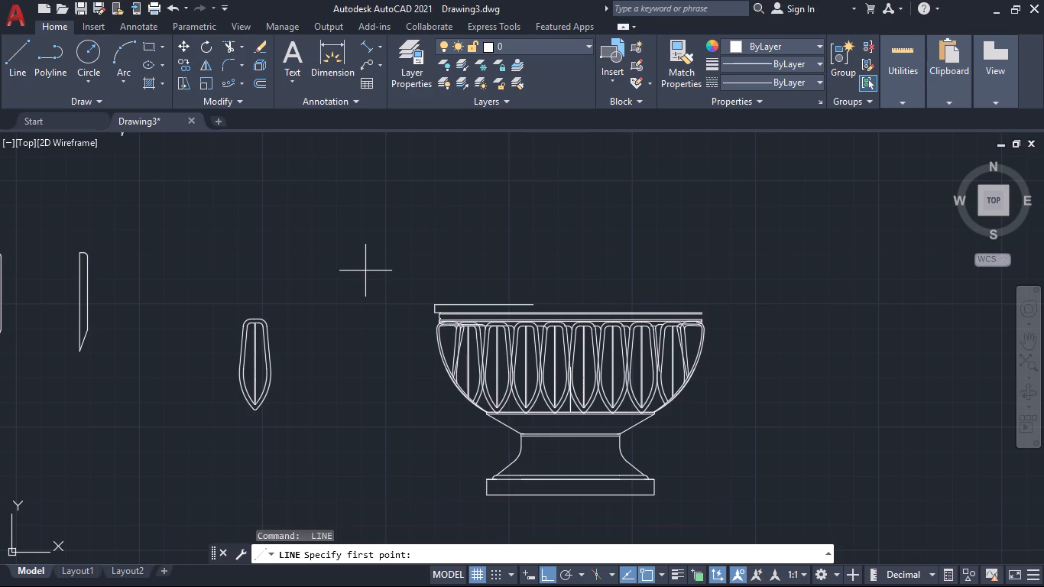
scroll(410, 258, "up", 2)
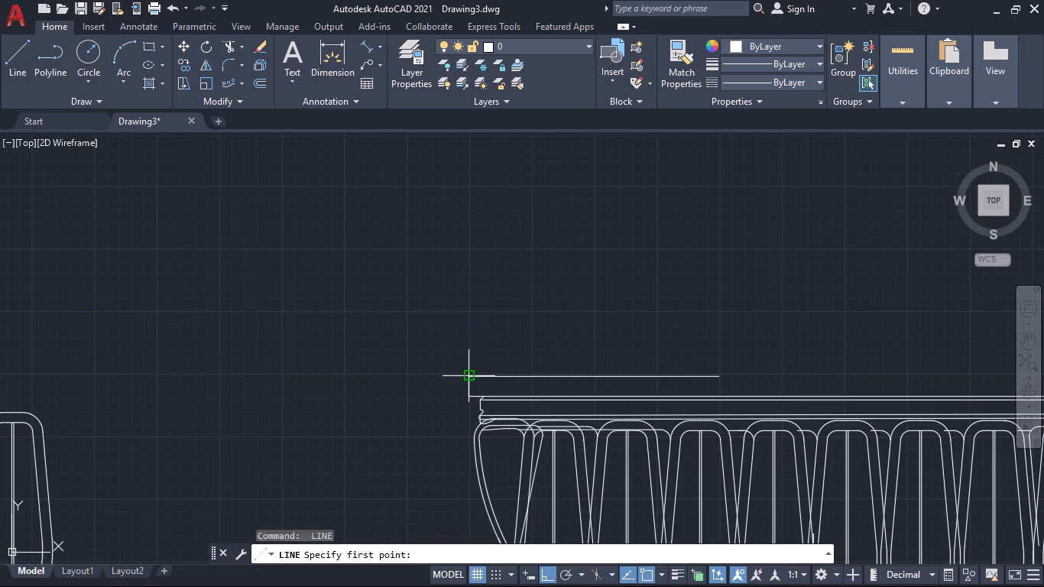
left_click(470, 375)
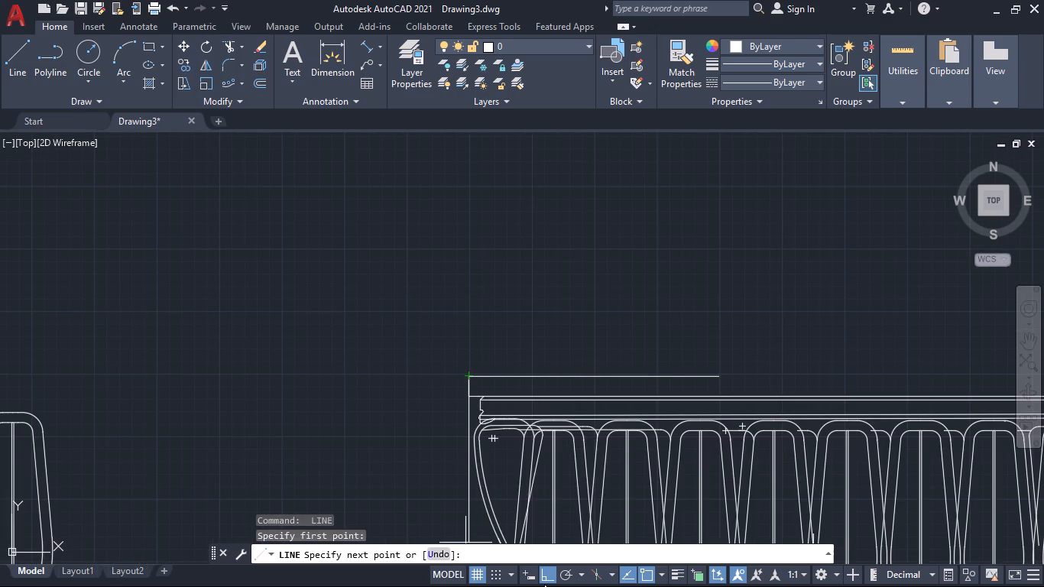
left_click(566, 571)
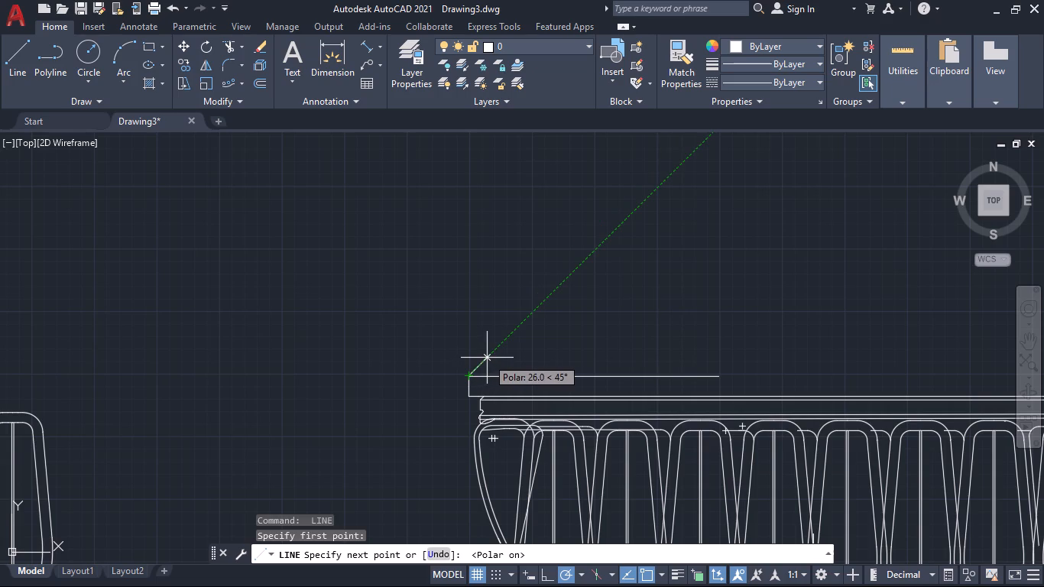
left_click(488, 356)
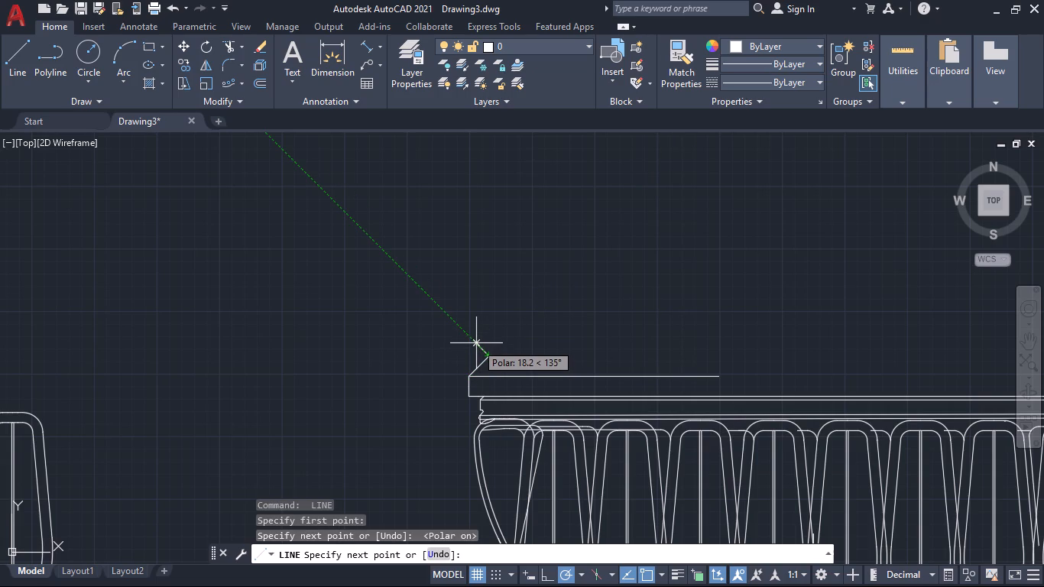
left_click(476, 343)
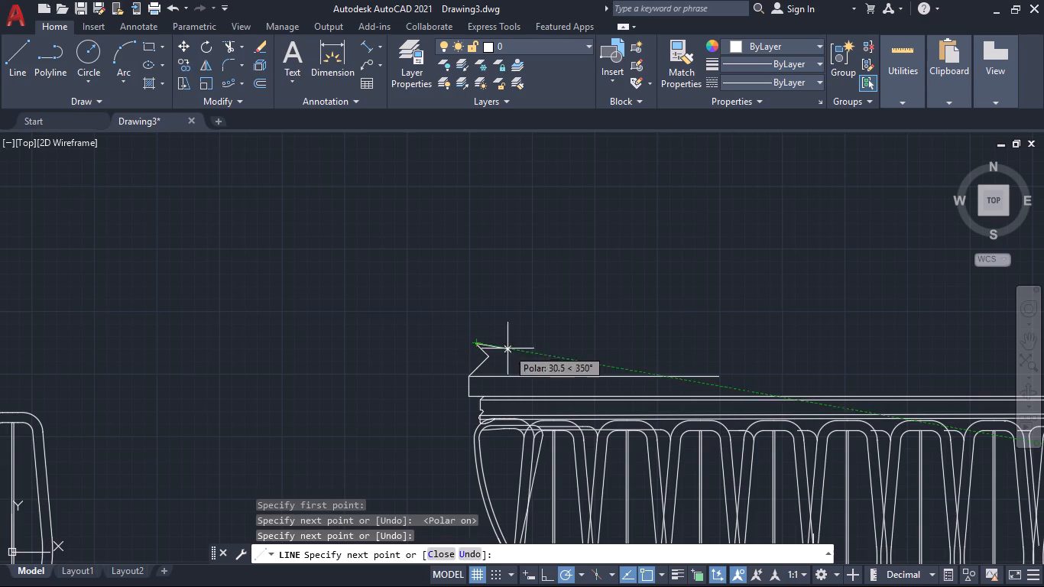
Continue the line from the notch's upper end 250 units horizontally to the right with Ortho on, and end it.
scroll(609, 336, "down", 2)
middle_click_drag(625, 330, 543, 264)
scroll(543, 264, "down", 1)
scroll(543, 264, "up", 1)
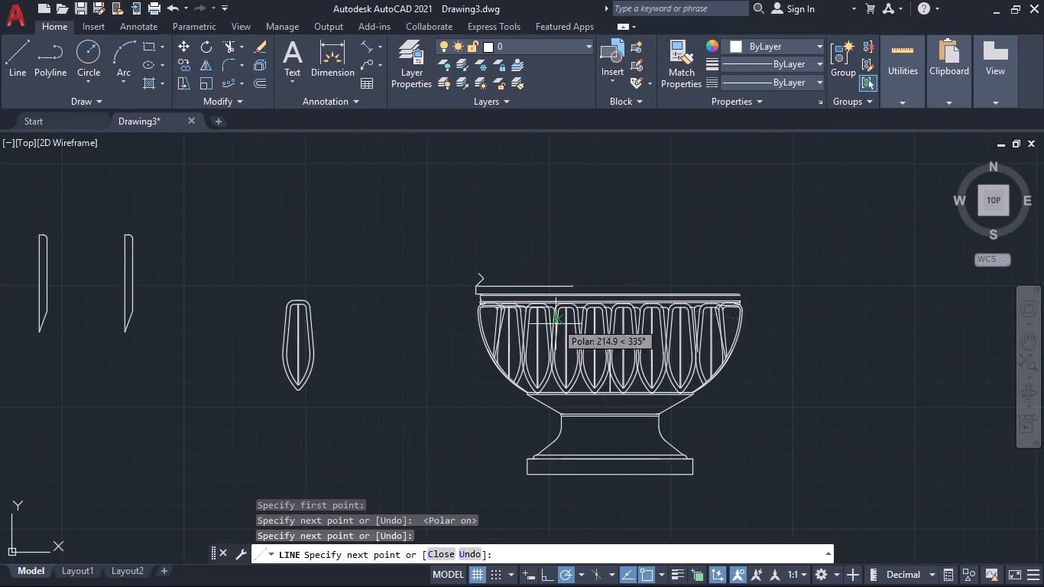
left_click(543, 576)
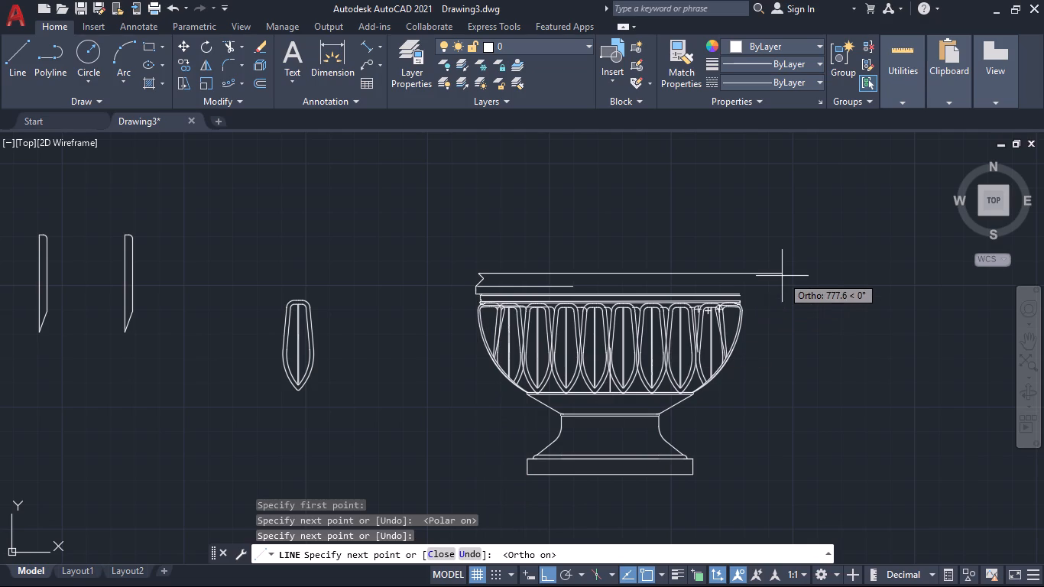
type("250")
key("Return")
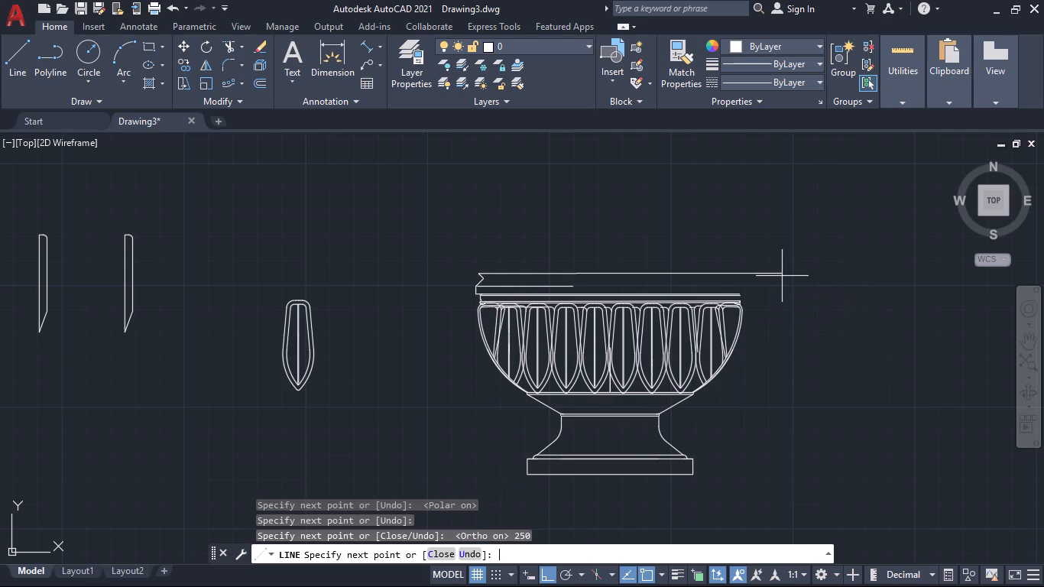
key("space")
Draw a line from the notch's upper-left corner, 10 units up and 250 units horizontally to the right, and end it.
key("space")
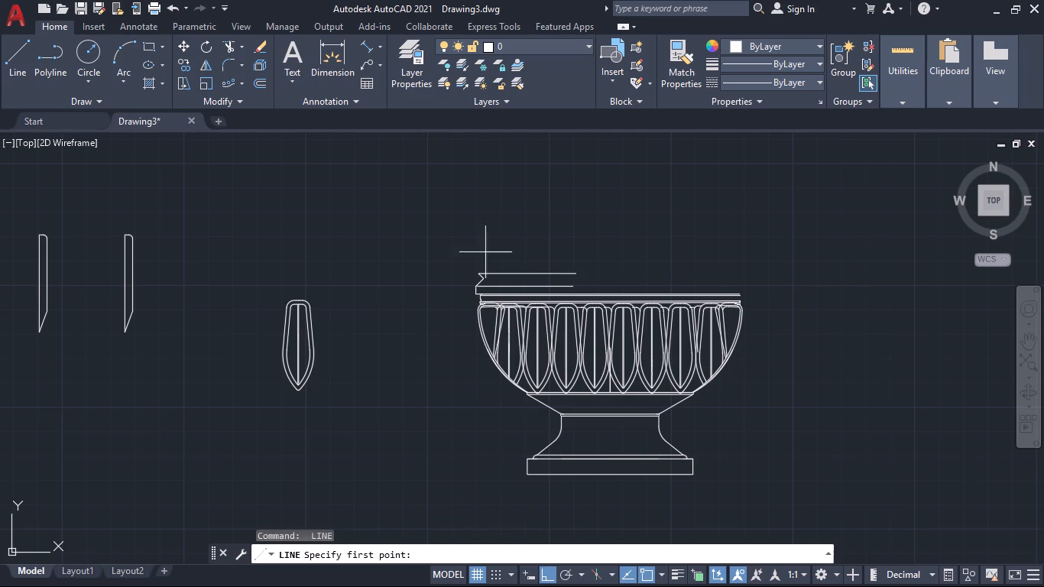
scroll(465, 265, "up", 3)
left_click(514, 296)
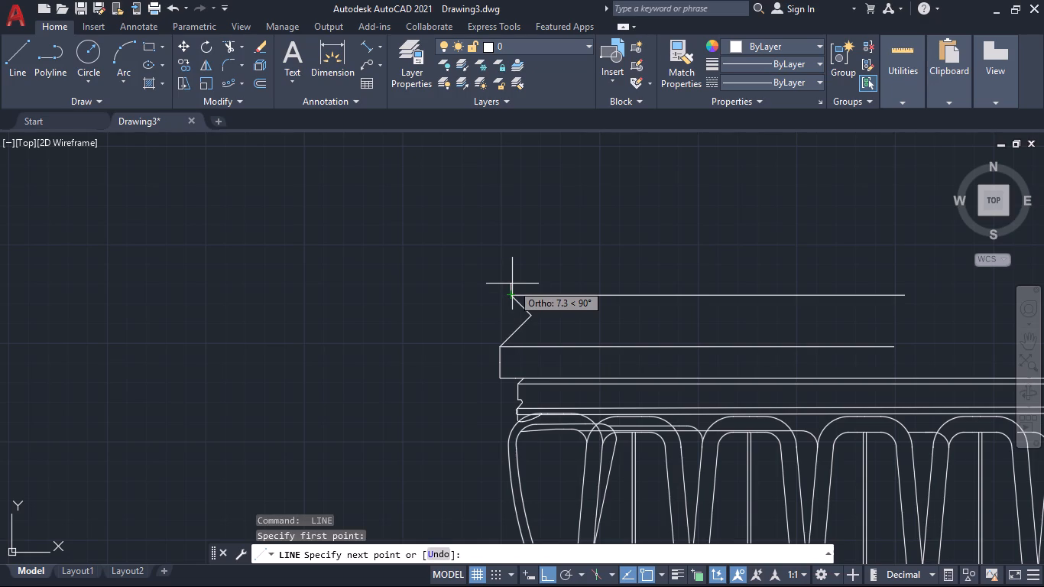
type("10")
key("Return")
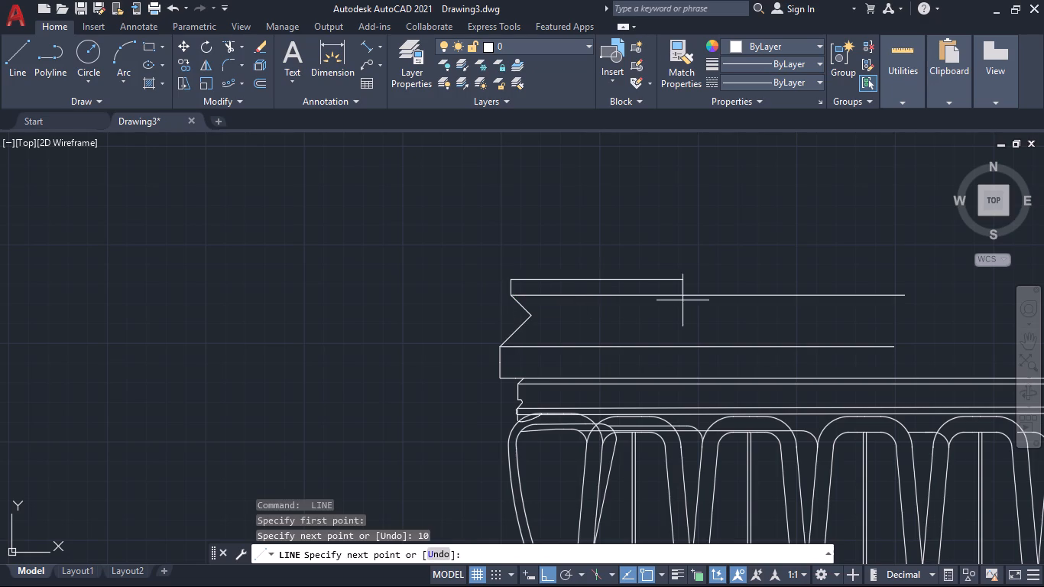
scroll(780, 287, "down", 2)
middle_click_drag(785, 285, 361, 234)
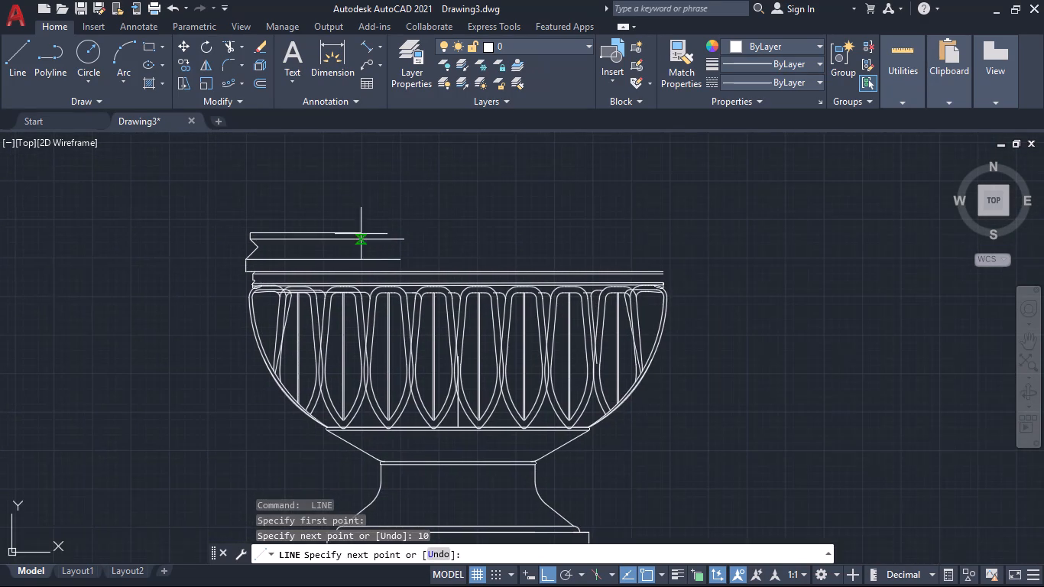
type("250")
key("Return")
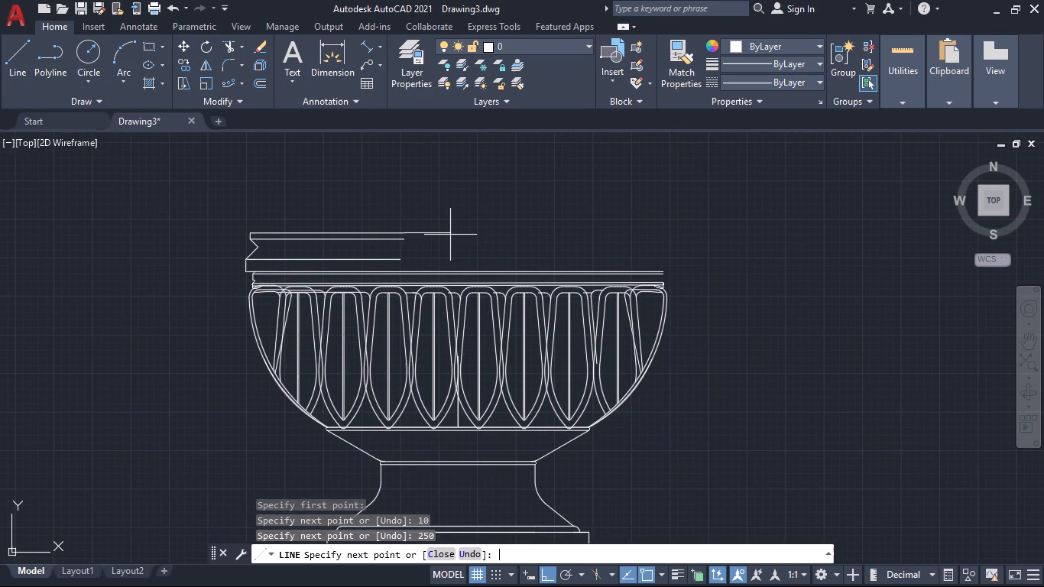
key("space")
Draw a line from the topmost left corner, 10 units outward to the left and straight up in 20-, 10- and 10-unit segments.
key("space")
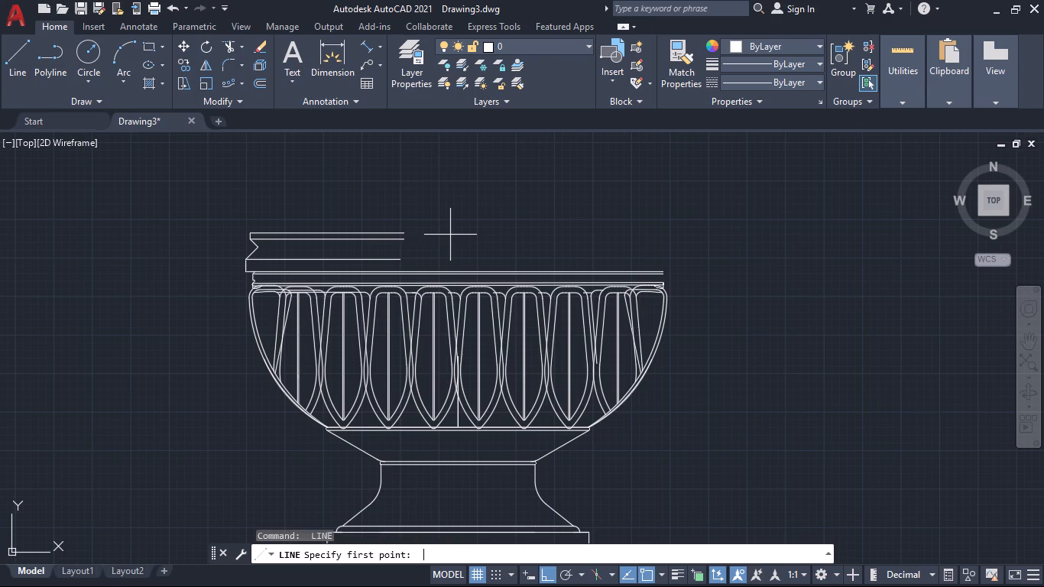
scroll(250, 232, "up", 3)
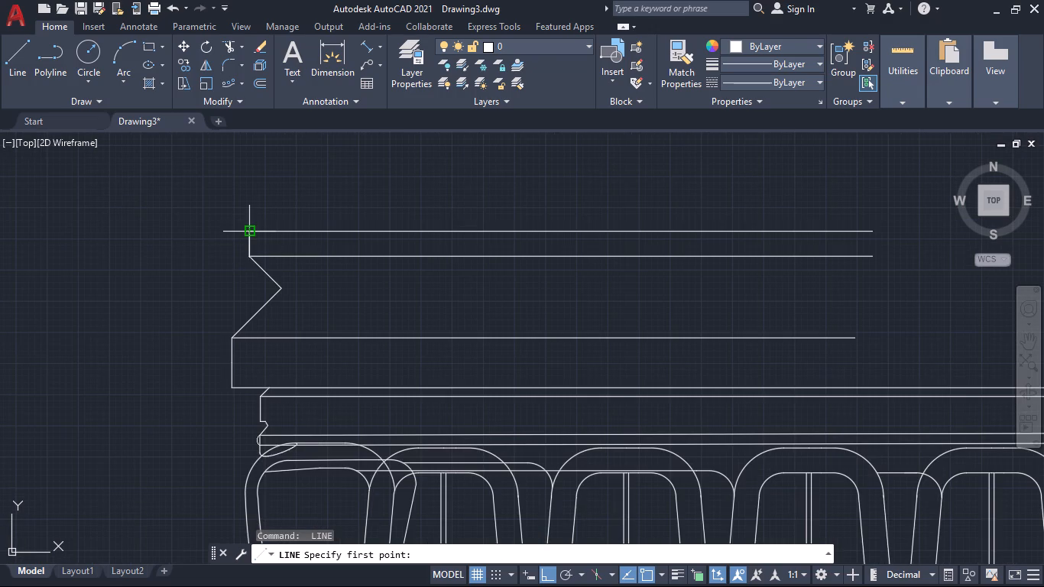
left_click(251, 229)
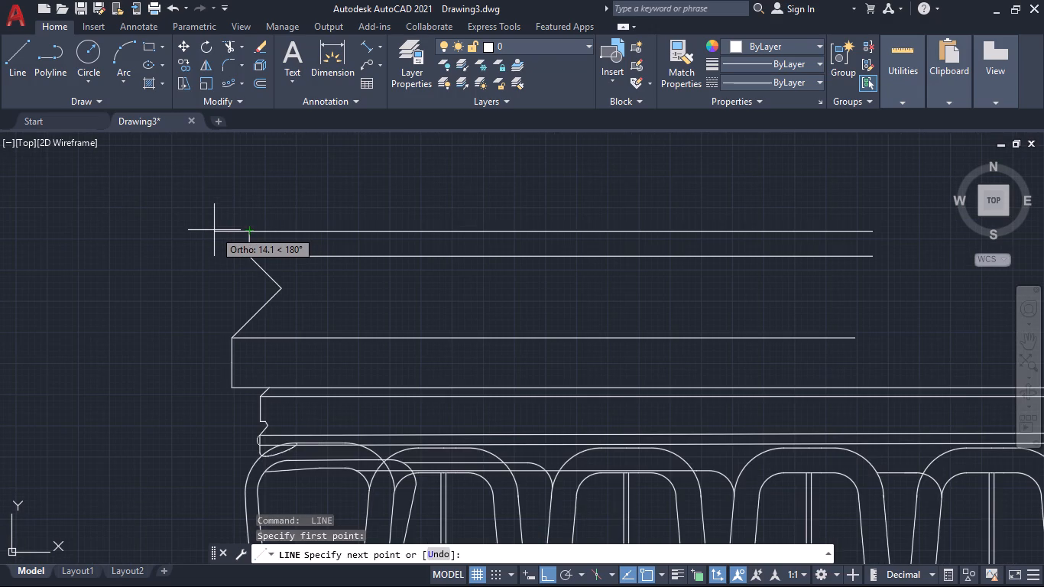
type("10")
key("Return")
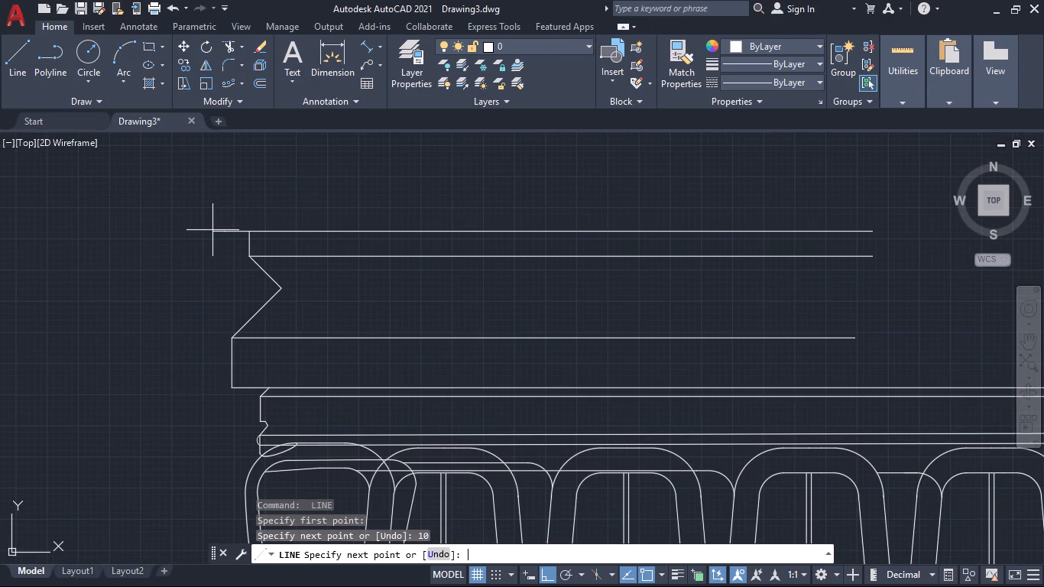
scroll(208, 232, "down", 2)
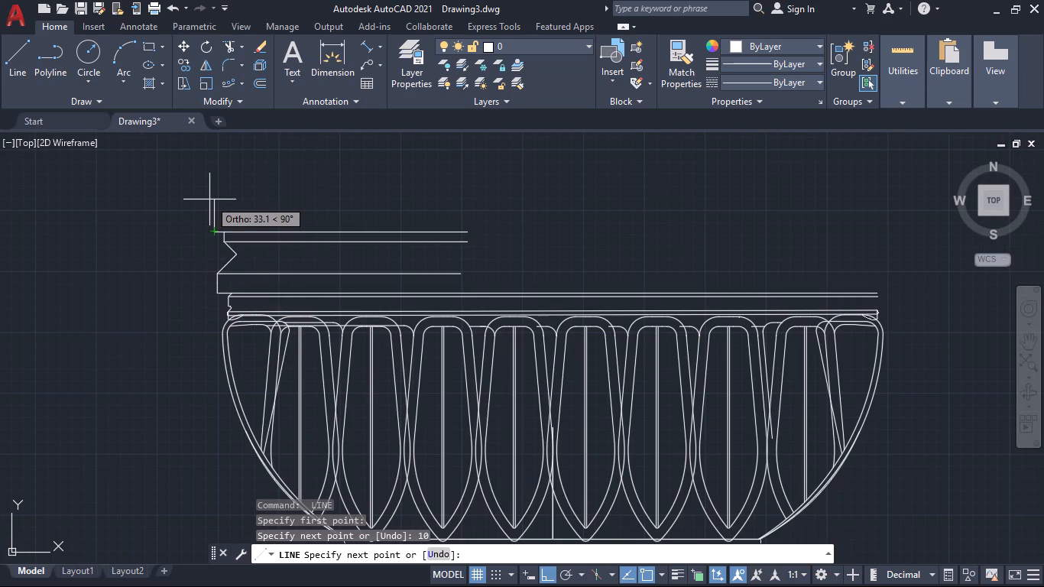
type("20")
key("Return")
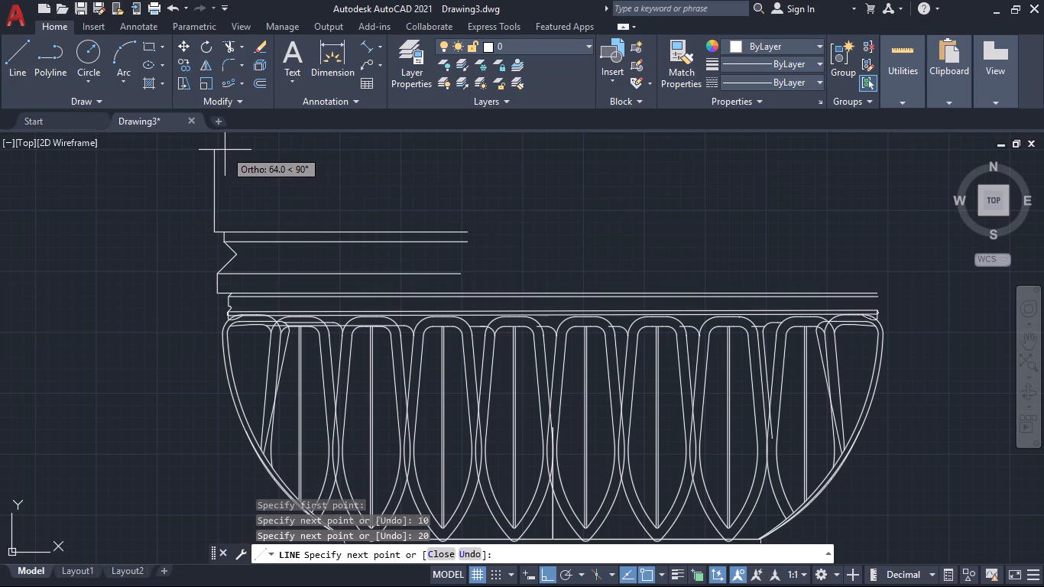
type("10")
key("Return")
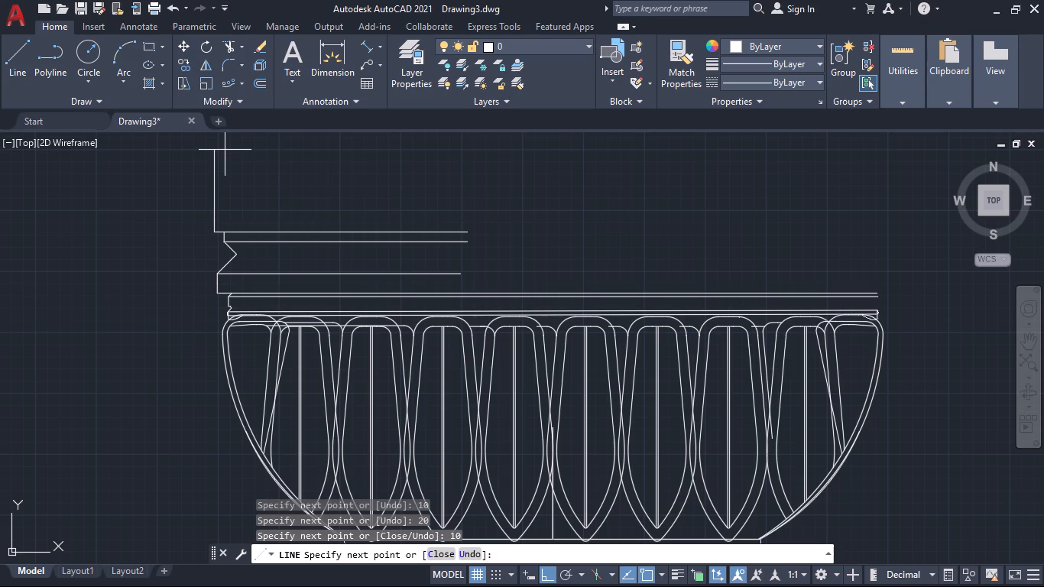
scroll(754, 205, "down", 2)
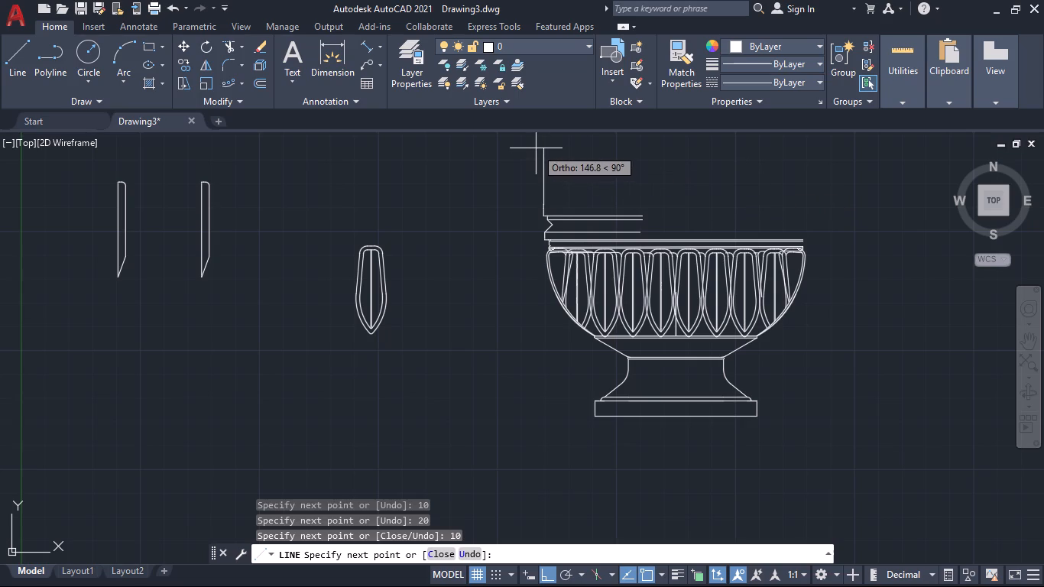
type("10")
key("Return")
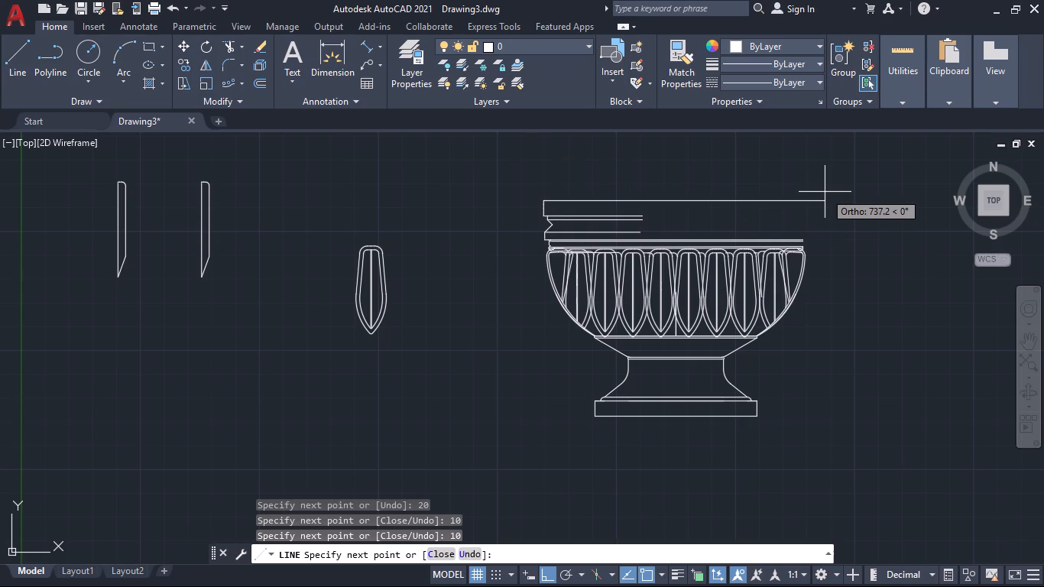
Continue the line 700 units horizontally right and about 103 units straight down to the rim band's top level, and end it.
type("700")
key("Return")
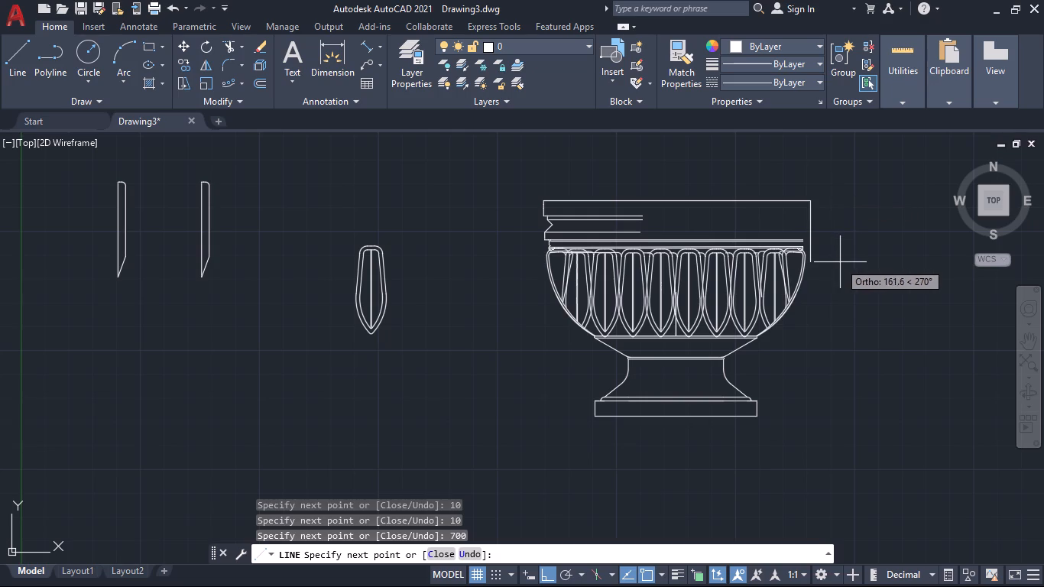
scroll(840, 245, "up", 2)
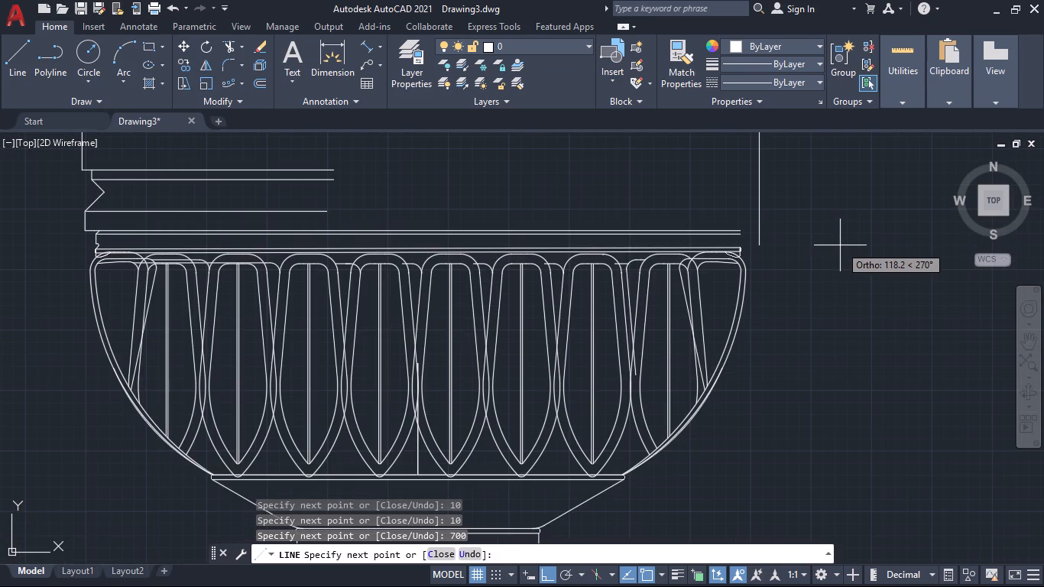
left_click(760, 231)
key("space")
Draw a 700-unit horizontal line just below the new top edge, starting on the top band's left edge.
key("space")
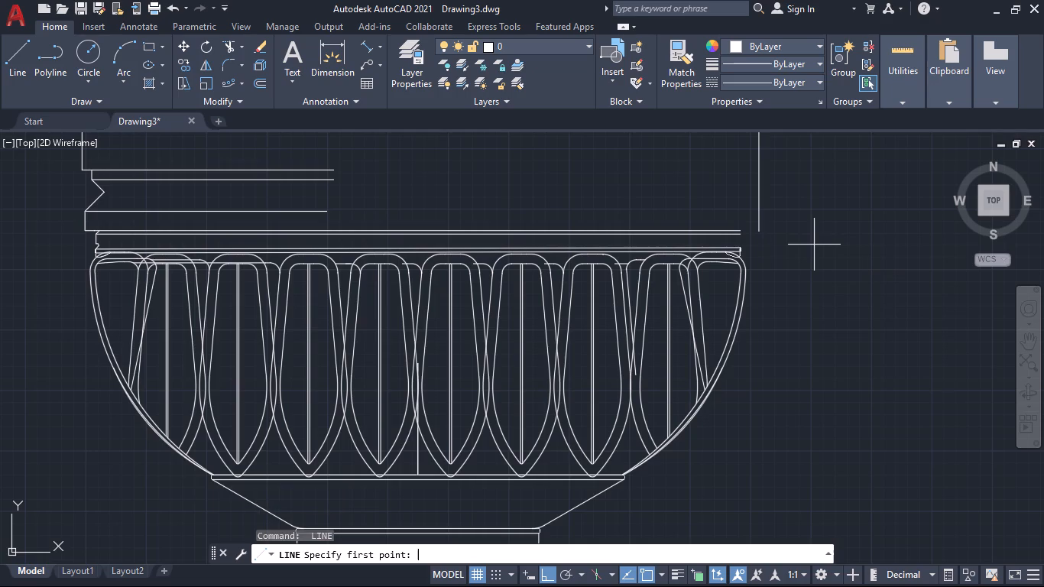
scroll(822, 246, "down", 2)
middle_click_drag(841, 251, 828, 317)
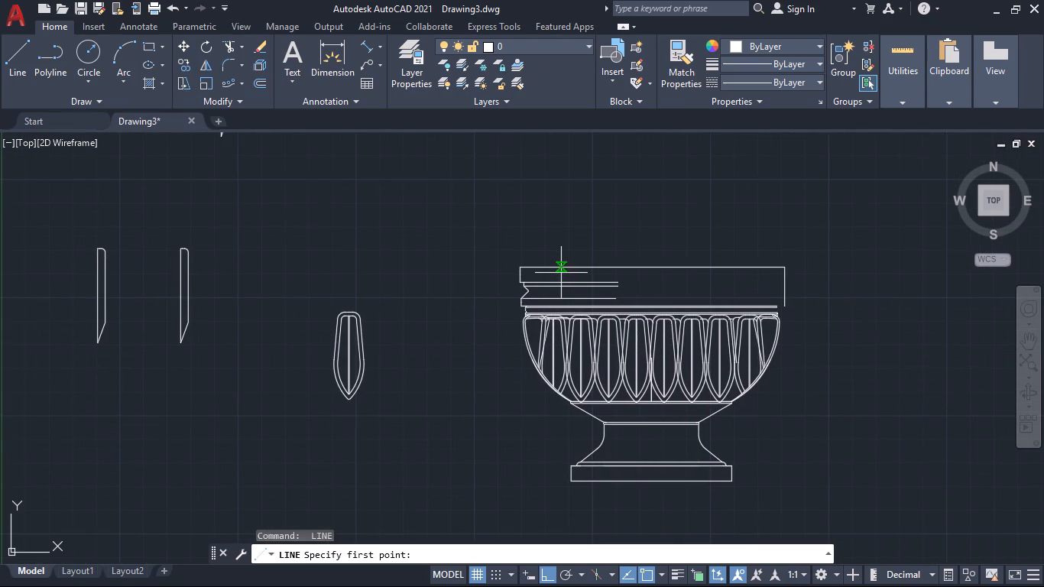
scroll(553, 266, "up", 2)
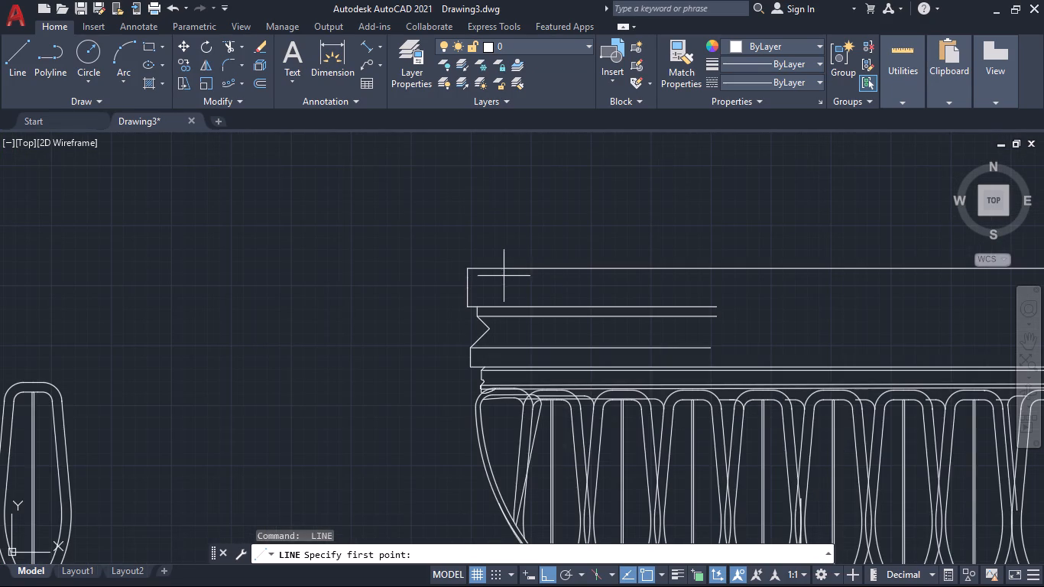
left_click(472, 272)
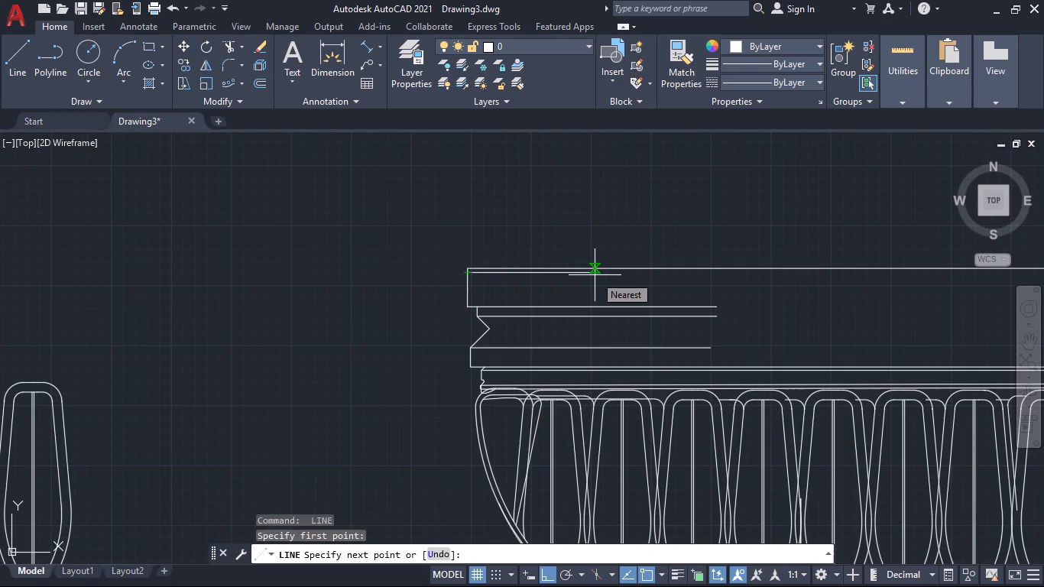
type("700")
key("Return")
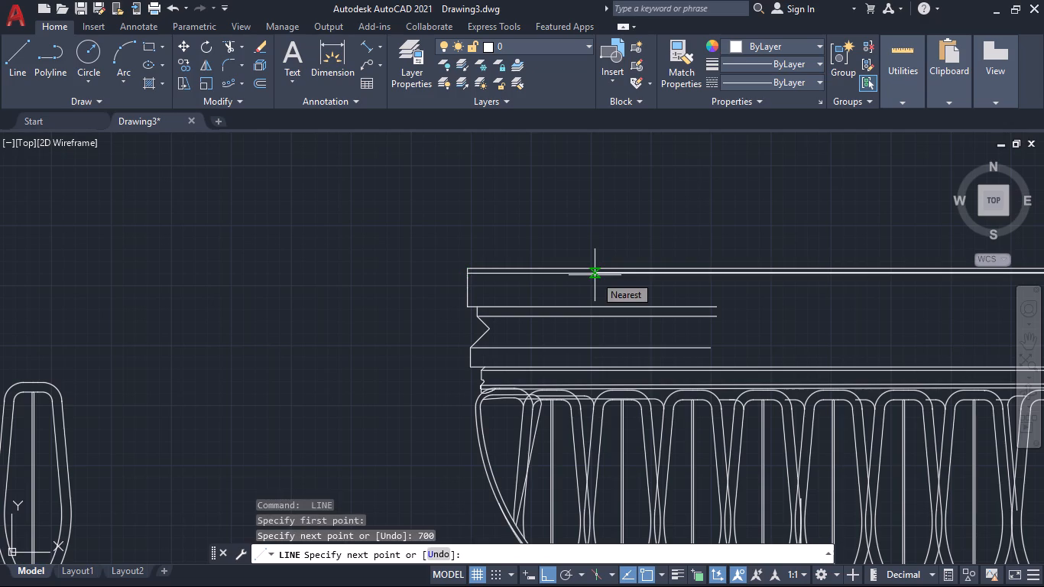
End the 700-unit horizontal line just below the top edge.
key("Return")
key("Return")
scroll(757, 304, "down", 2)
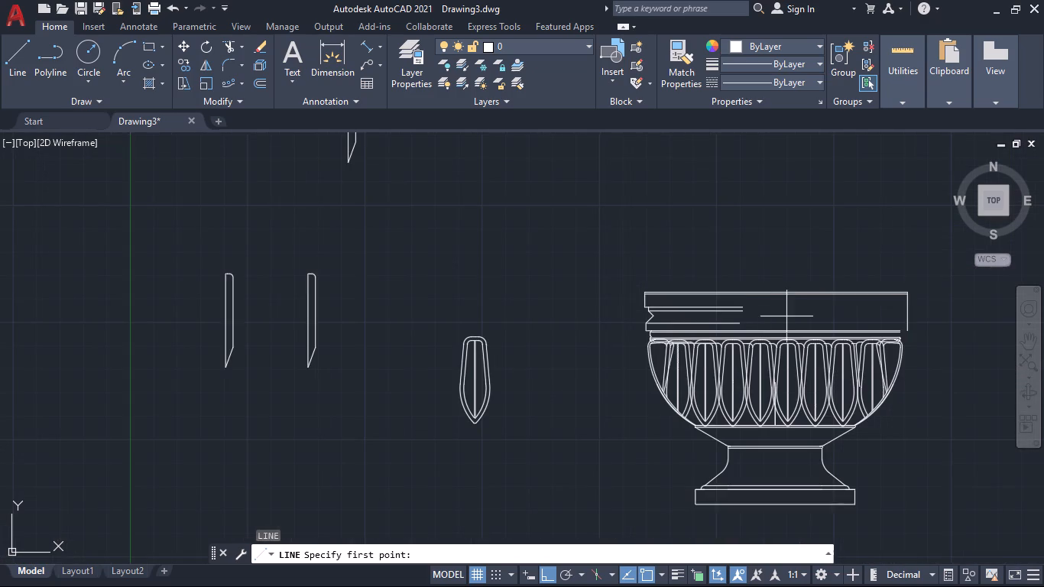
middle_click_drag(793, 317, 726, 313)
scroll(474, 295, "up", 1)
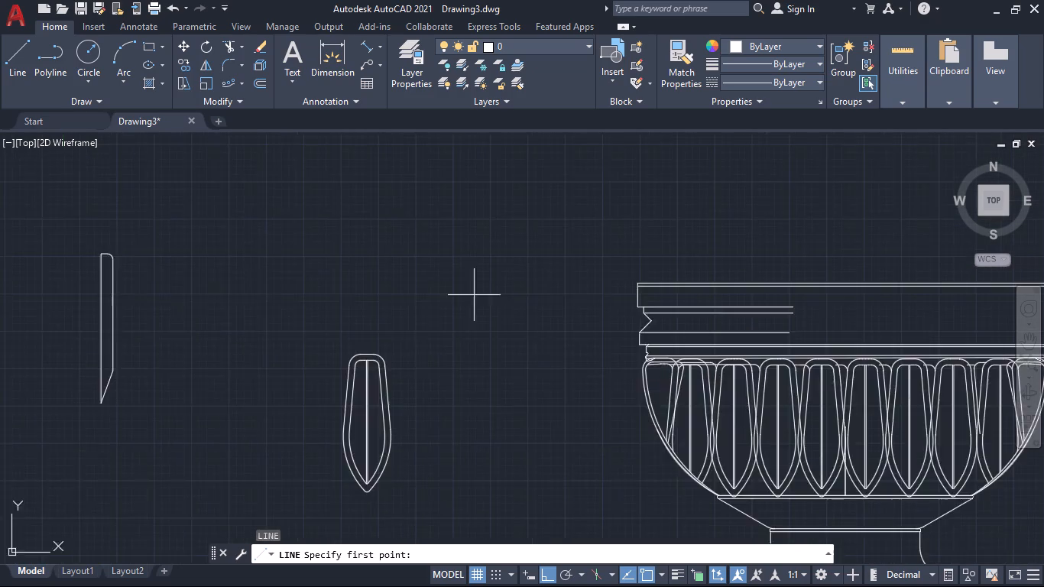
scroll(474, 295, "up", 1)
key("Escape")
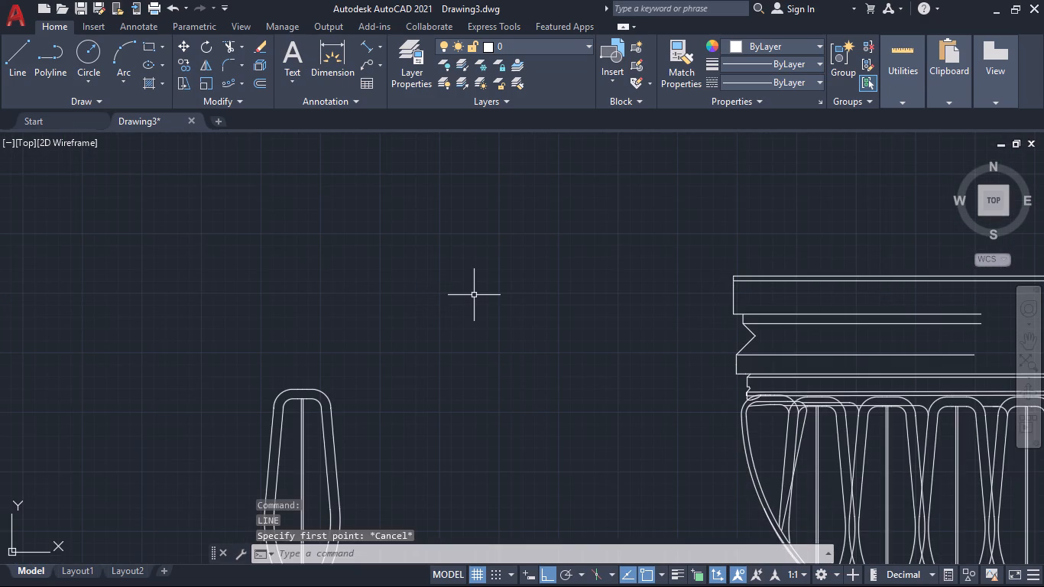
Fillet the top band's upper-left corner with a radius of 10, between its left edge and top line.
key("f")
key("Return")
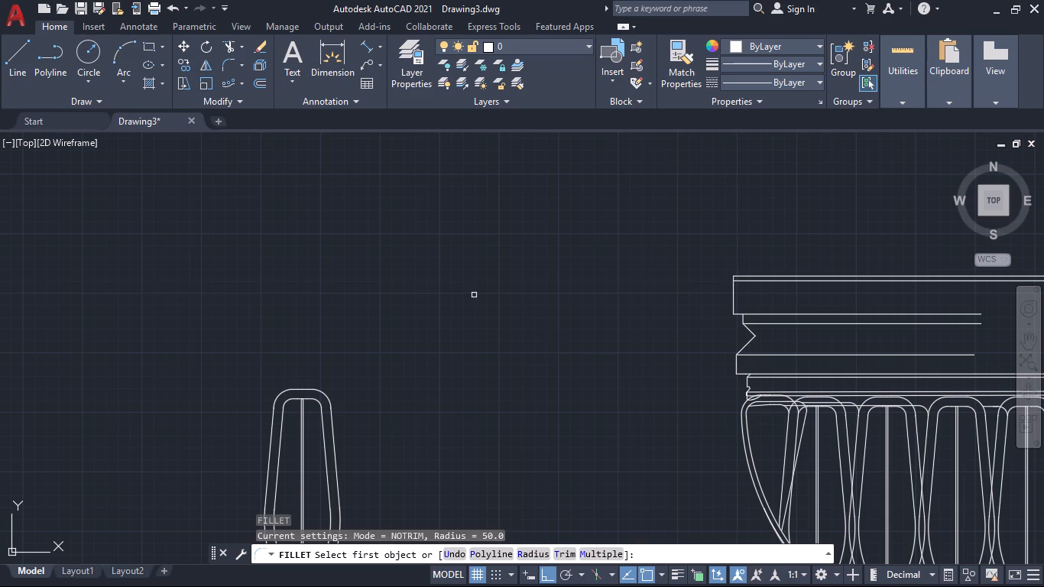
key("r")
key("Return")
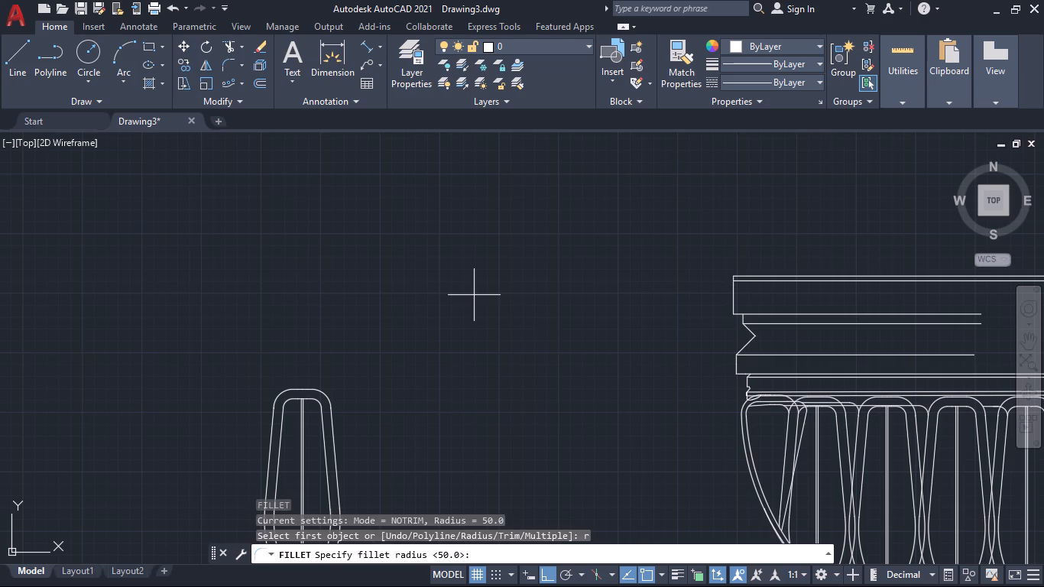
type("10")
key("Return")
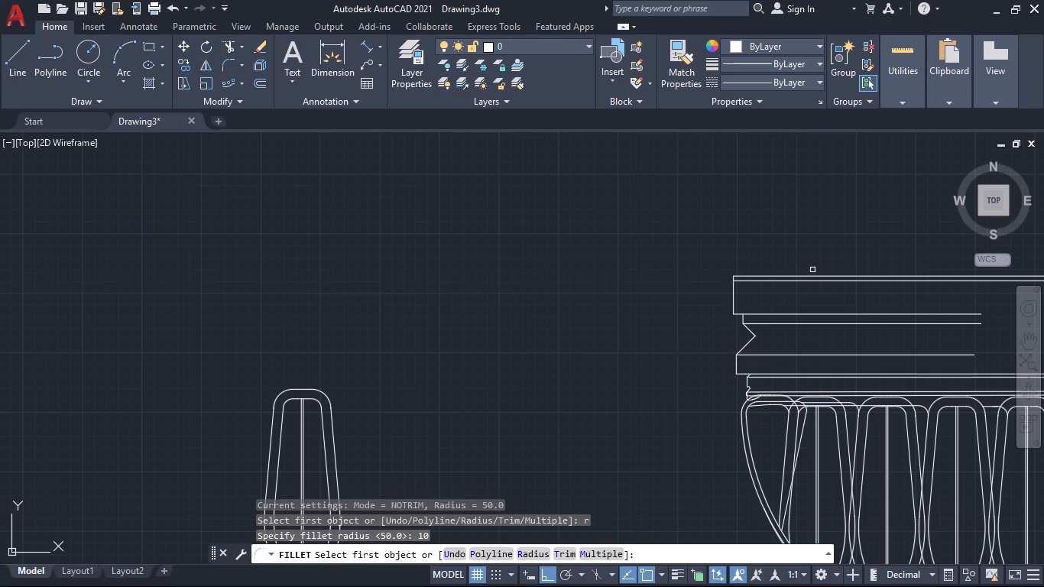
scroll(784, 294, "up", 4)
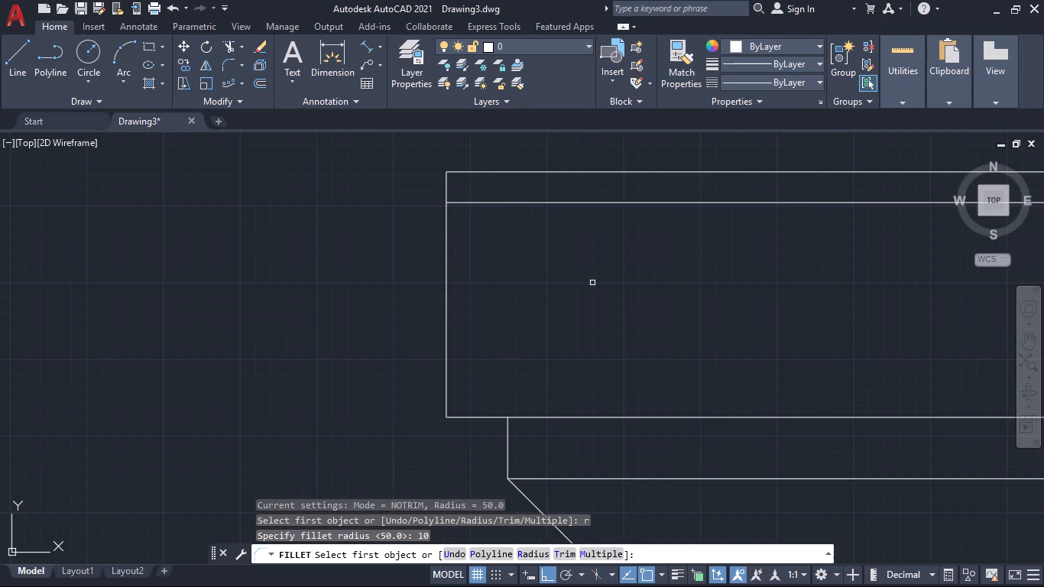
left_click(449, 263)
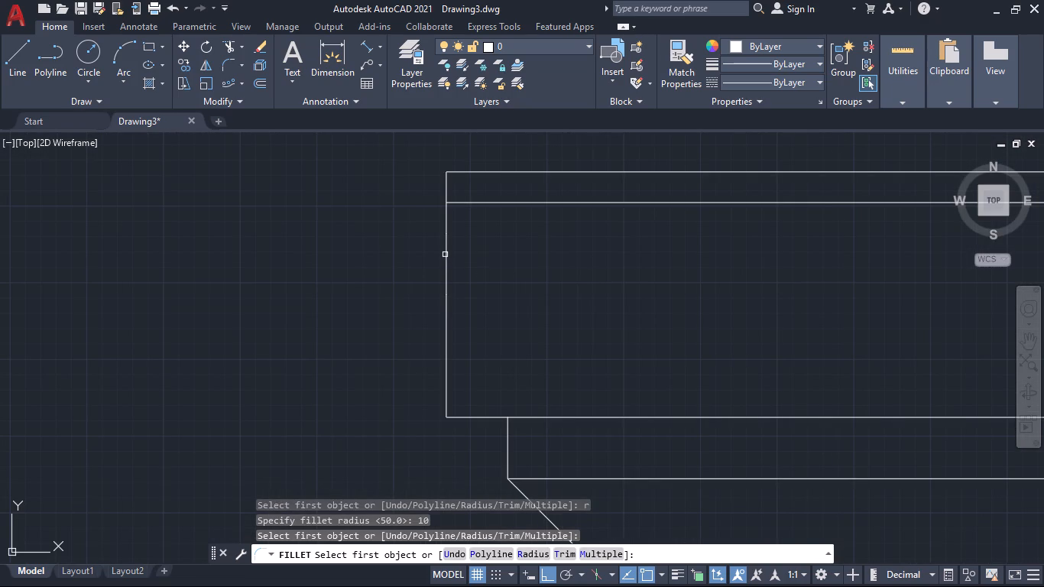
left_click(445, 255)
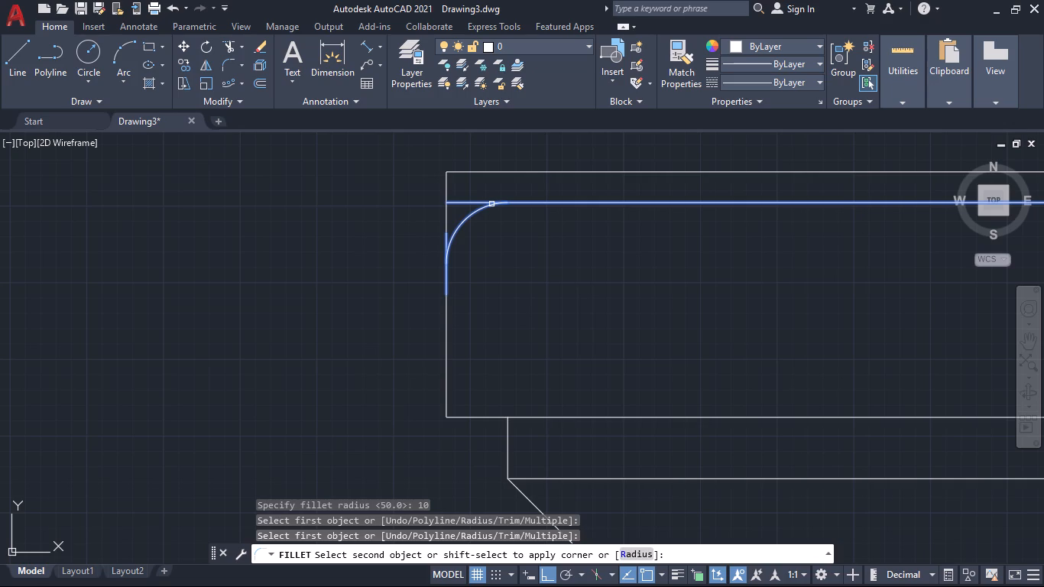
left_click(520, 173)
Trim the top, inner horizontal and left edge line ends that lie outside the rounded upper-left corner.
scroll(519, 227, "down", 2)
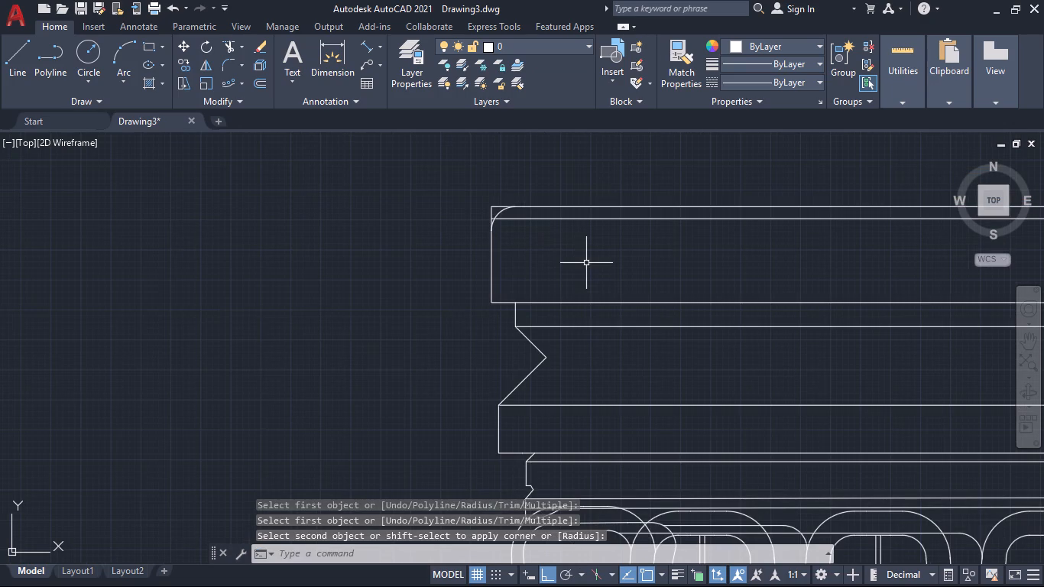
middle_click_drag(585, 262, 534, 296)
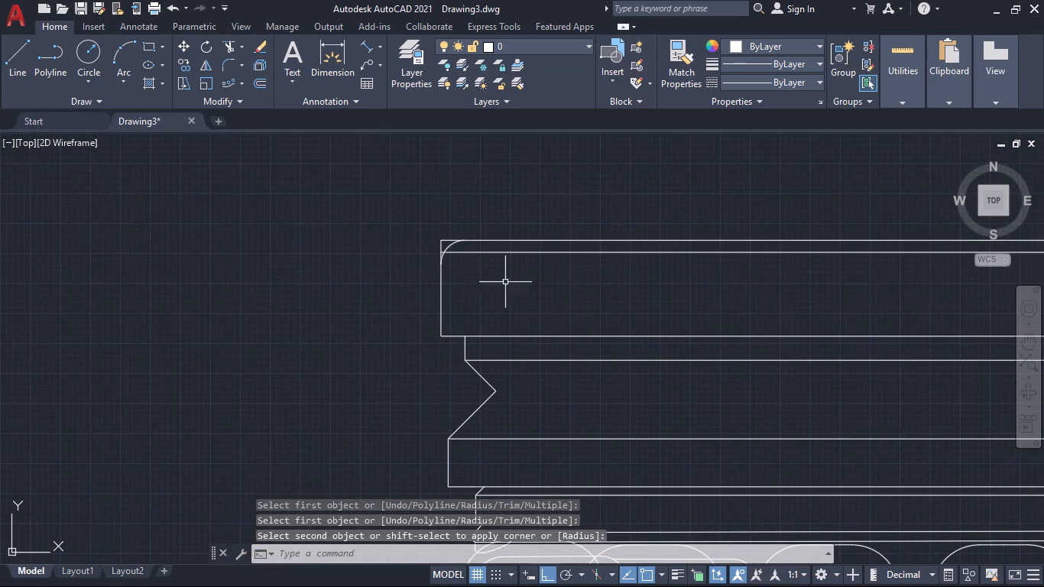
scroll(445, 239, "up", 2)
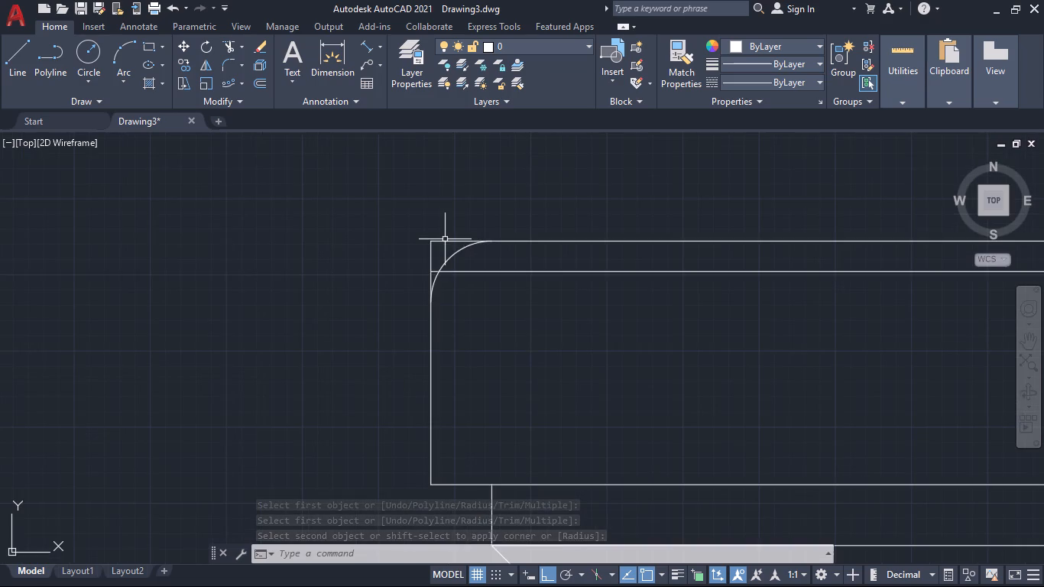
scroll(445, 239, "down", 2)
scroll(563, 272, "down", 3)
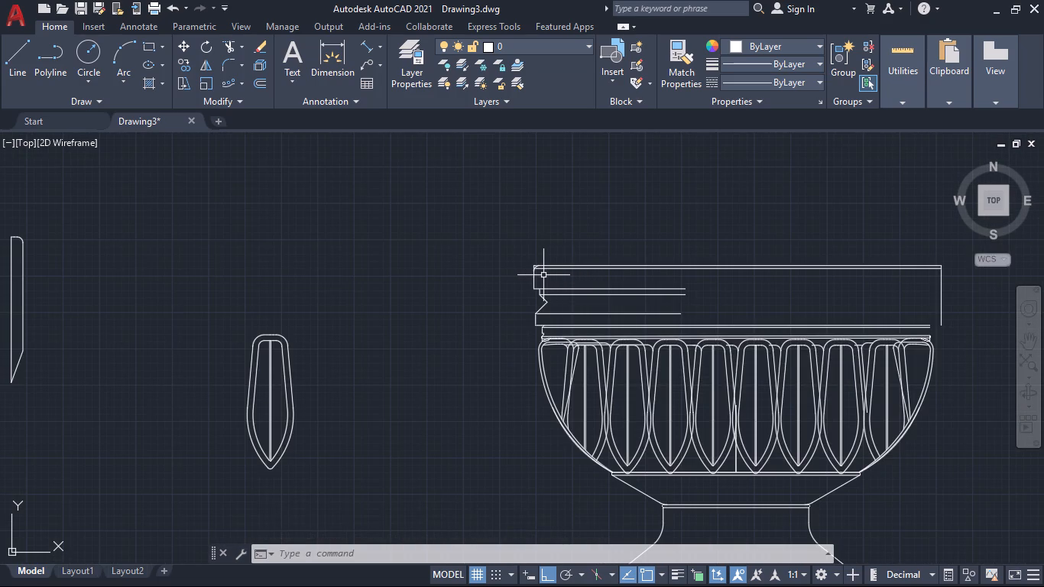
scroll(543, 275, "up", 4)
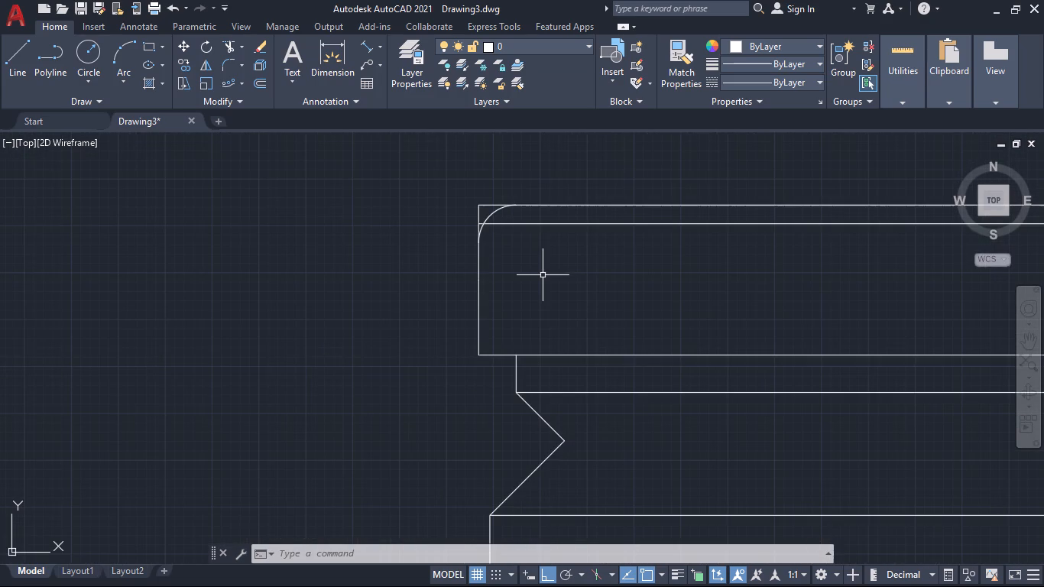
type("tr")
key("Return")
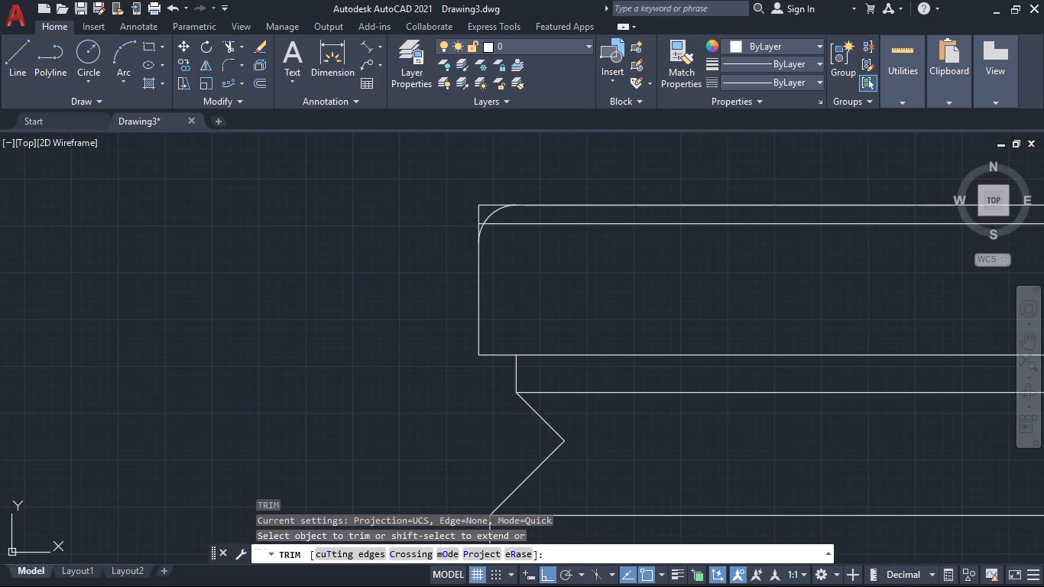
scroll(476, 187, "up", 3)
left_click(547, 245)
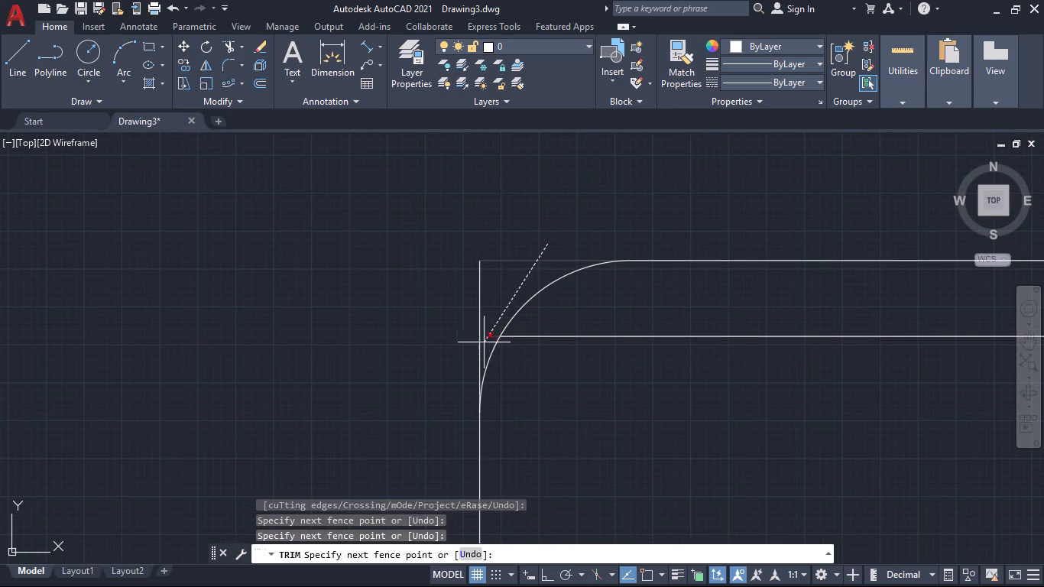
left_click(470, 359)
Extend the three short horizontal lines of the notched rim profile to the long vertical line on the bowl's right side.
scroll(489, 316, "down", 5)
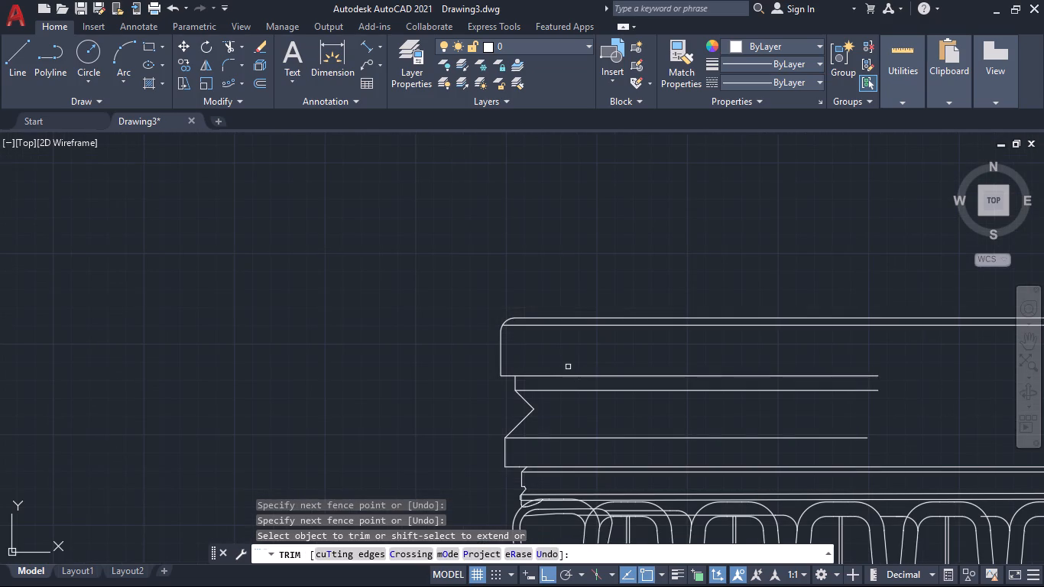
middle_click_drag(568, 357, 444, 299)
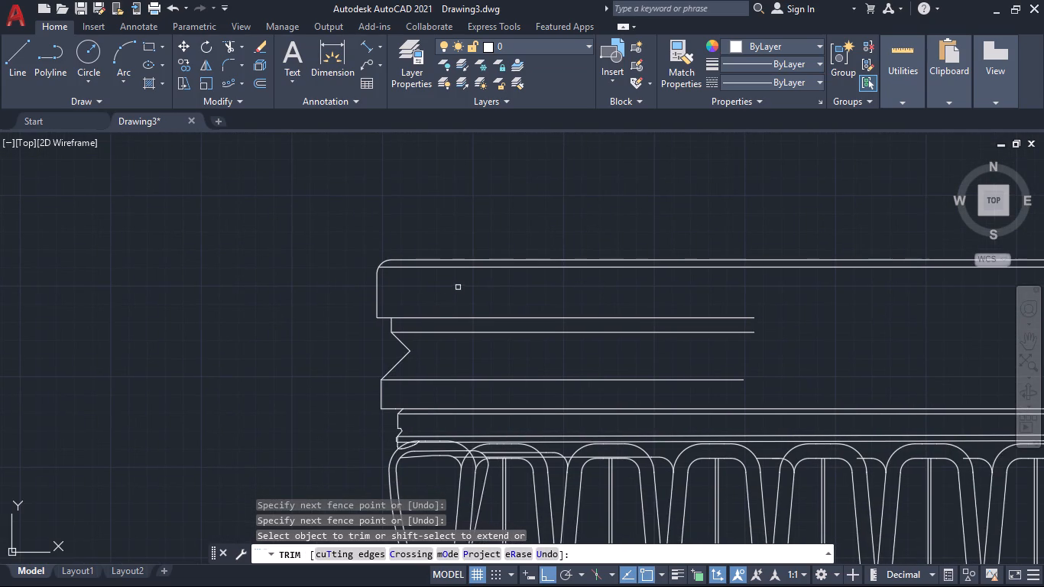
middle_click_drag(489, 300, 339, 256)
scroll(503, 260, "down", 2)
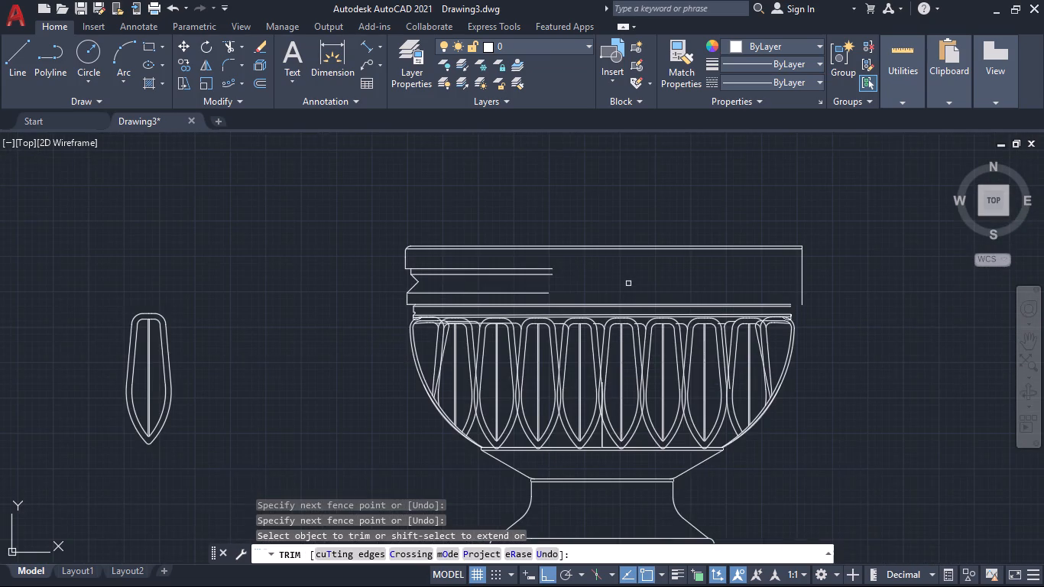
middle_click_drag(628, 284, 563, 272)
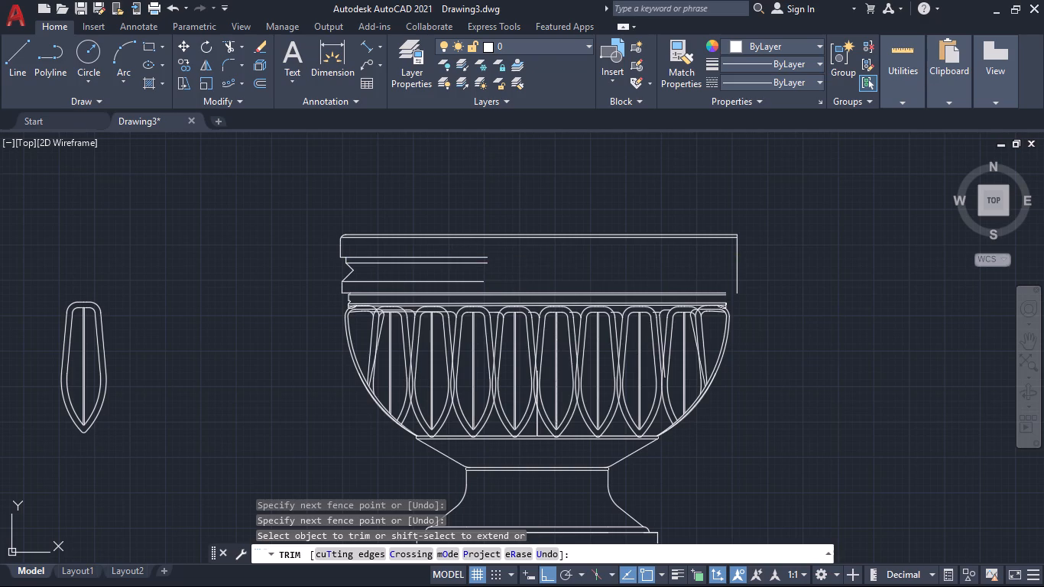
left_click(455, 245, "shift")
left_click(458, 285, "shift")
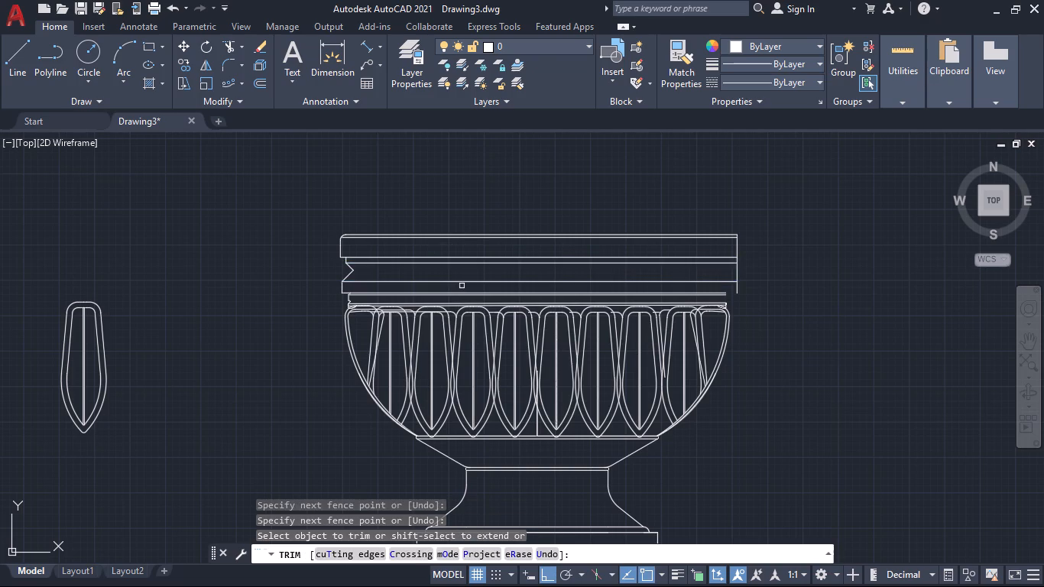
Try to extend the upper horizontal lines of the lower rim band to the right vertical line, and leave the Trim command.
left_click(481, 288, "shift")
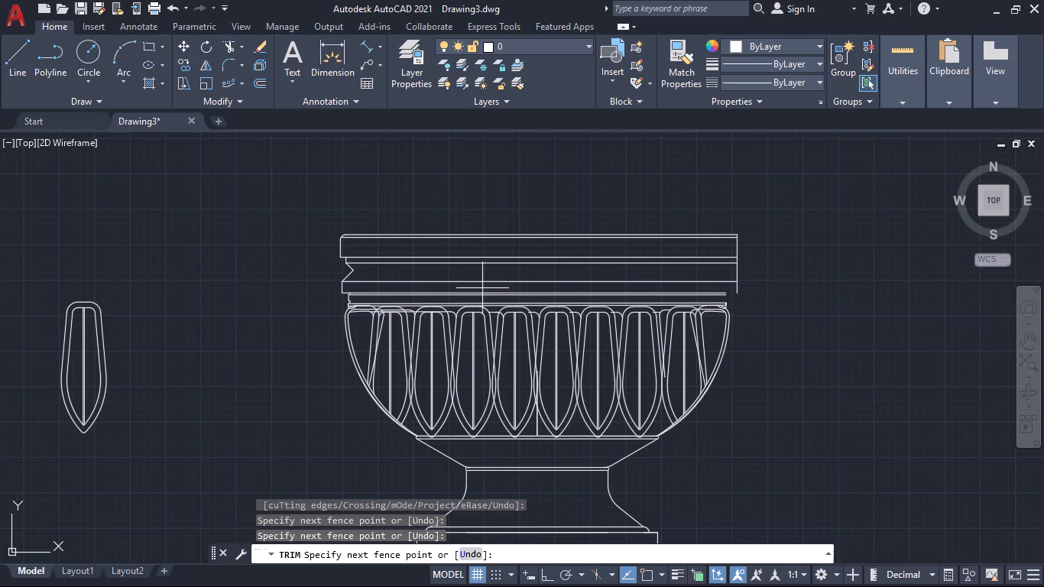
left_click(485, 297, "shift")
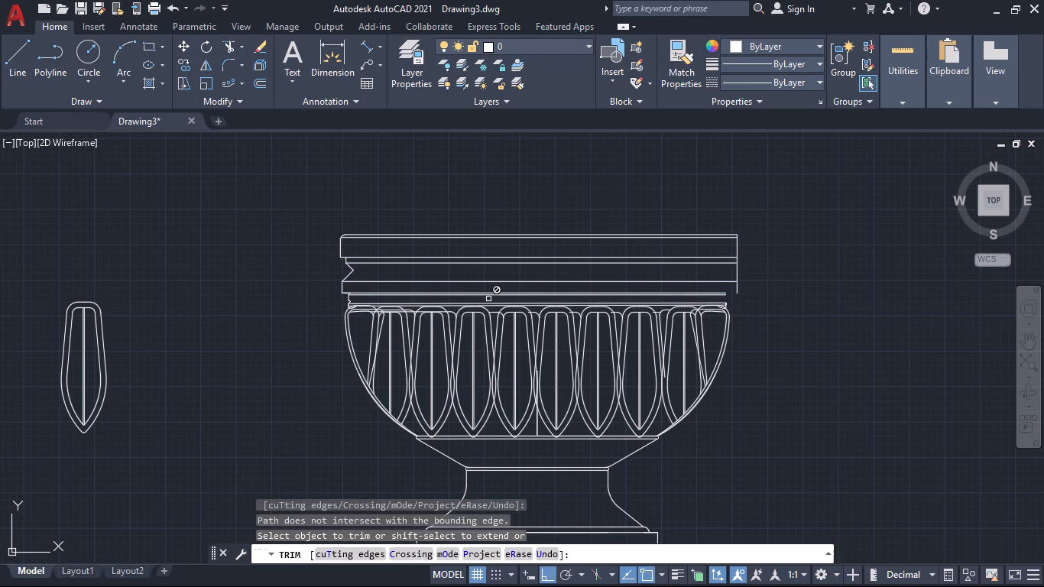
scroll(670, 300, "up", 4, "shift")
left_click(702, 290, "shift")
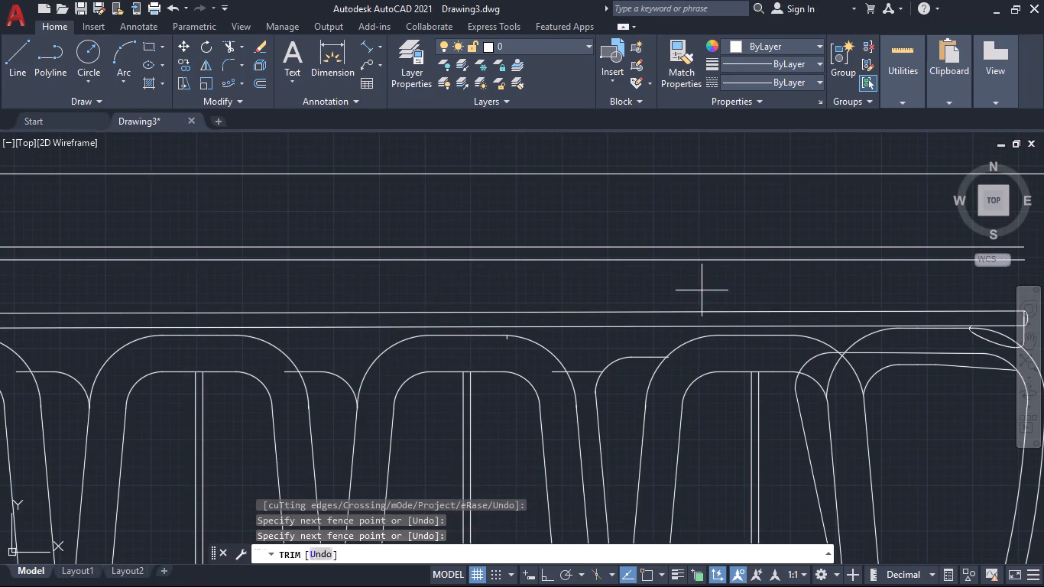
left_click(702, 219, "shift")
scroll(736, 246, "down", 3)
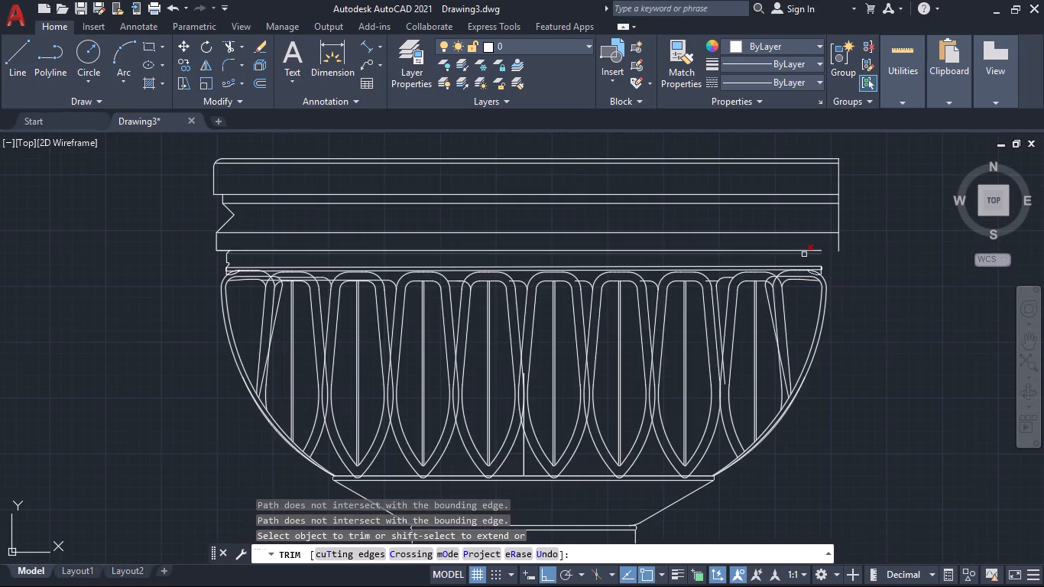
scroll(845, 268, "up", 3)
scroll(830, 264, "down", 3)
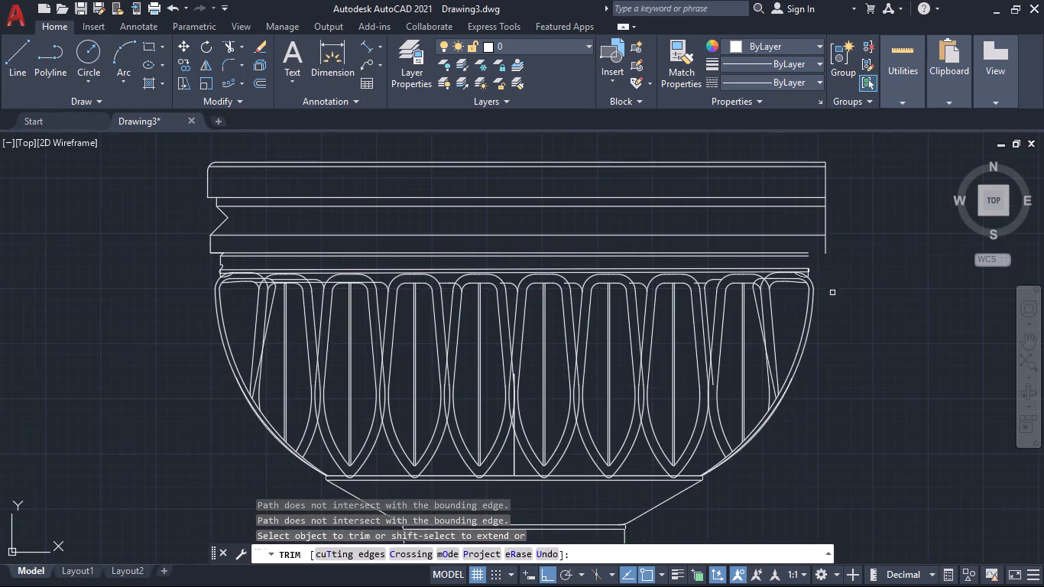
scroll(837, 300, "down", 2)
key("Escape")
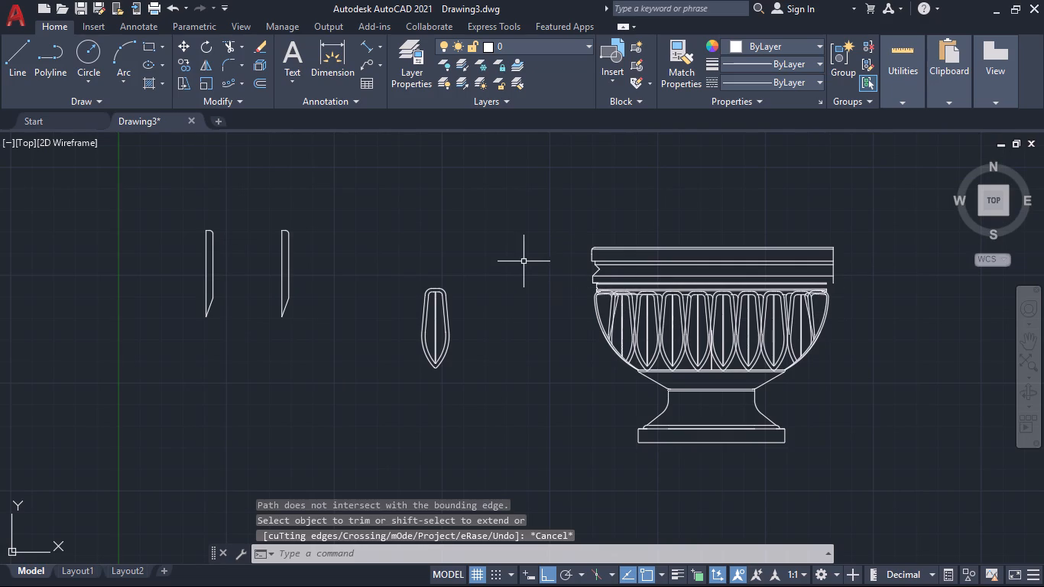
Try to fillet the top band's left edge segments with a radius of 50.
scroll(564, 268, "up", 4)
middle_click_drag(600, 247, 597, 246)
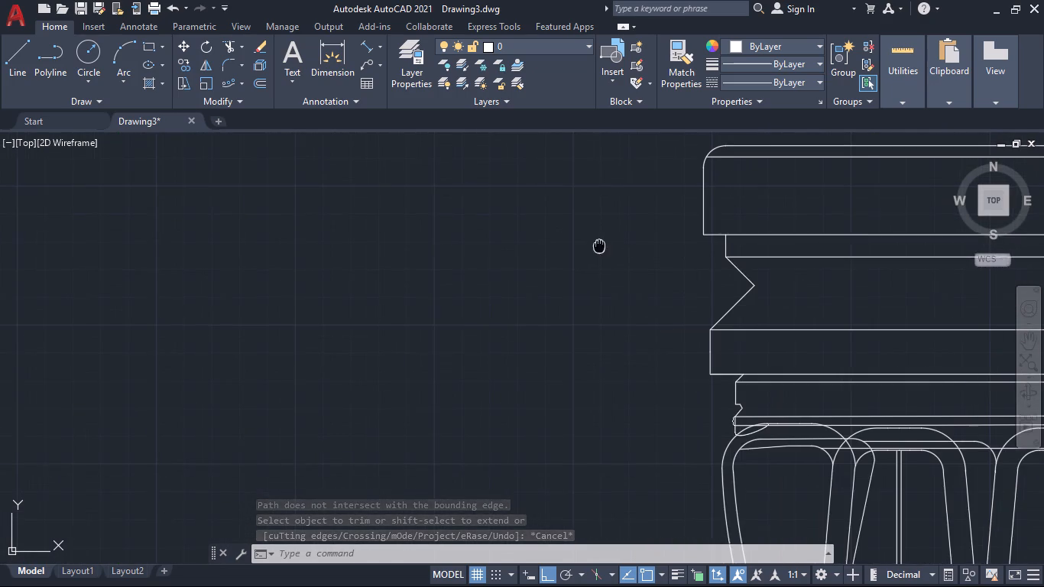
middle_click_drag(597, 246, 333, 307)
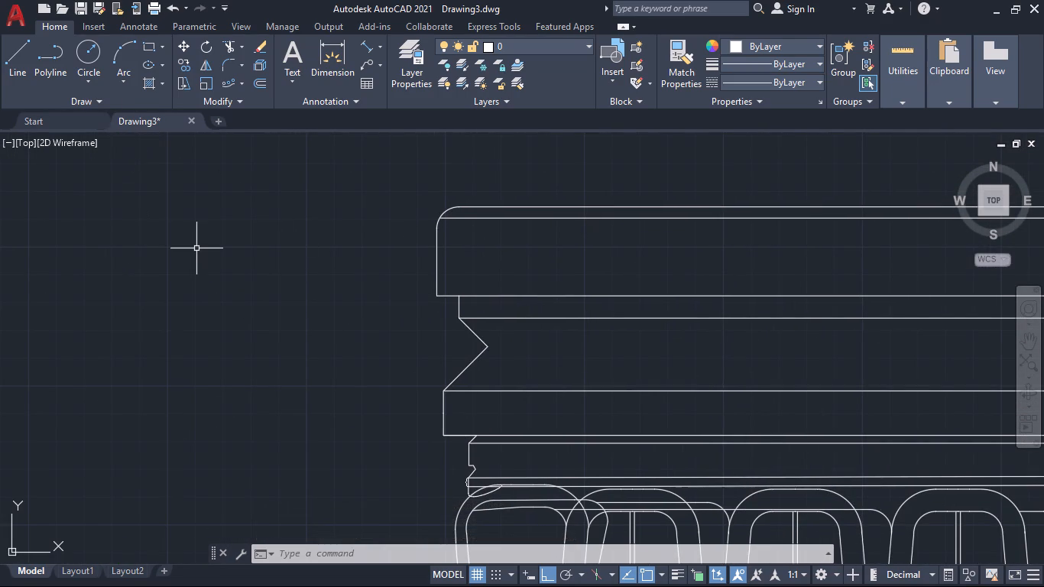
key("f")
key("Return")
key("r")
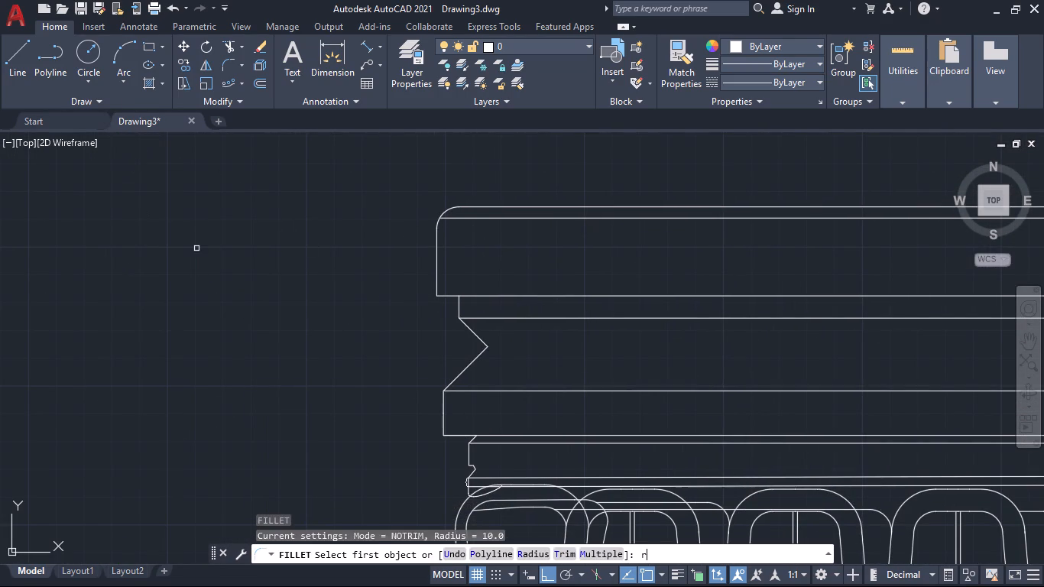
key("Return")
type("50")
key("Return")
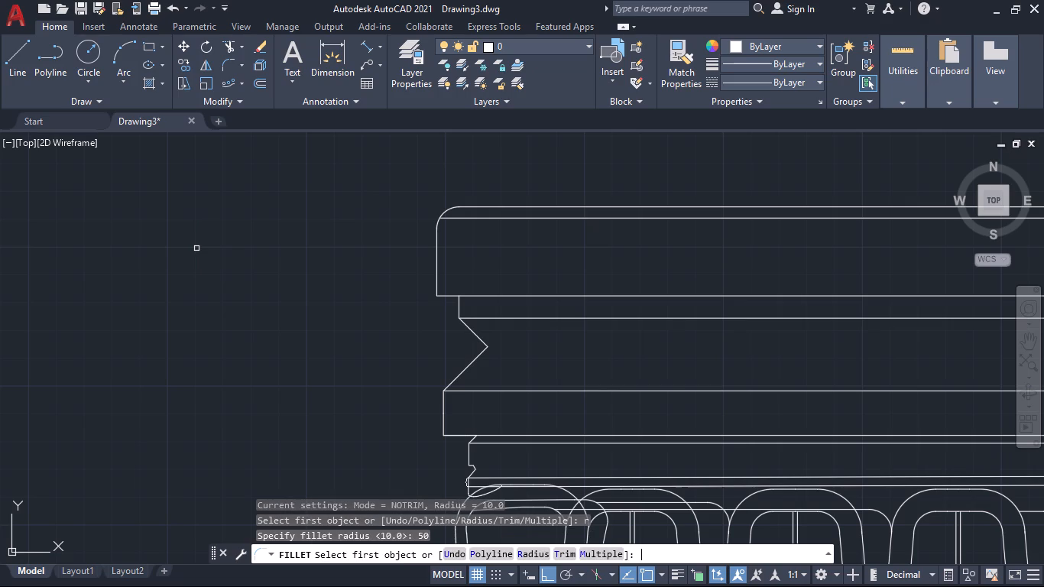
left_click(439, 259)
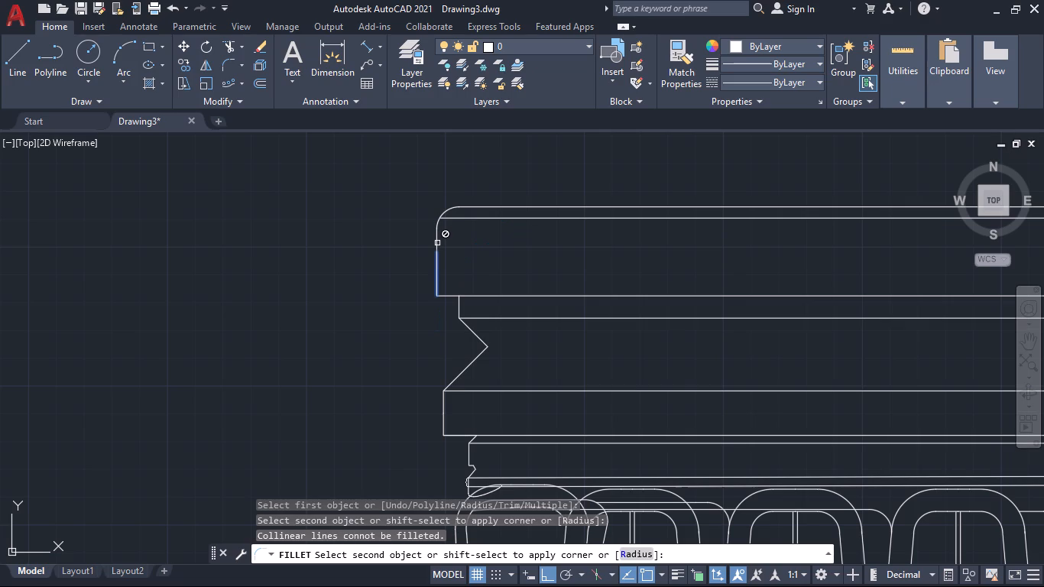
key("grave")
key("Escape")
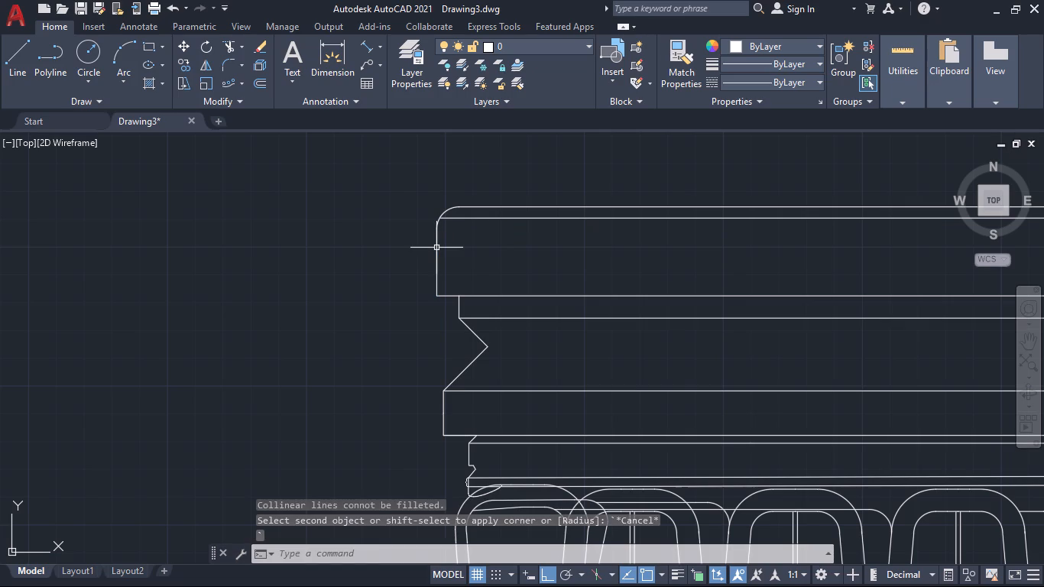
Delete the two collinear segments forming the top band's left vertical edge.
scroll(439, 275, "up", 3)
scroll(439, 275, "down", 3)
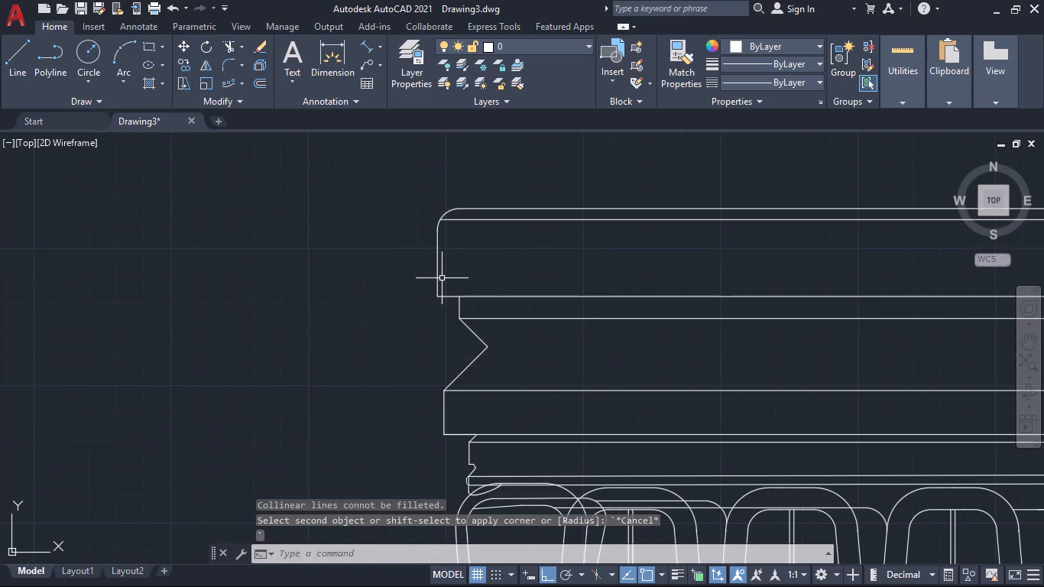
left_click(407, 196)
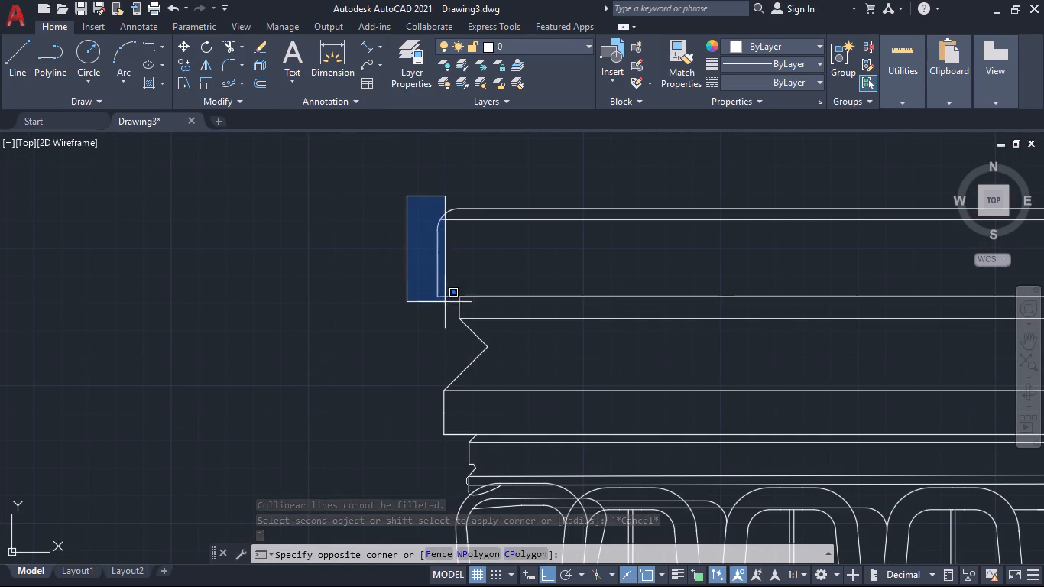
left_click(446, 307)
key("Delete")
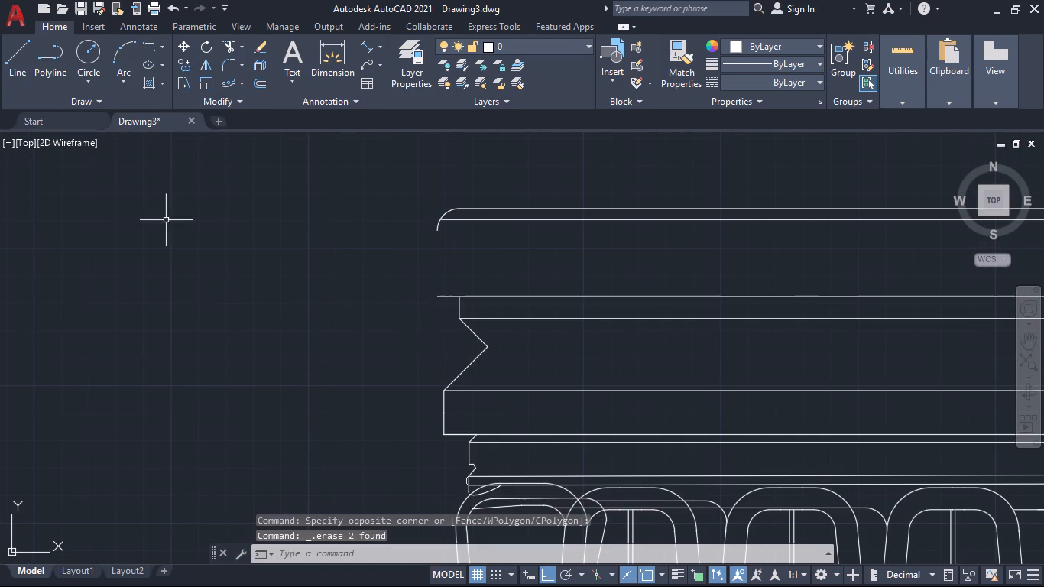
Draw a vertical line from the lower end of the top band's corner arc to the left end of the band's bottom line.
left_click(15, 54)
scroll(401, 229, "up", 3)
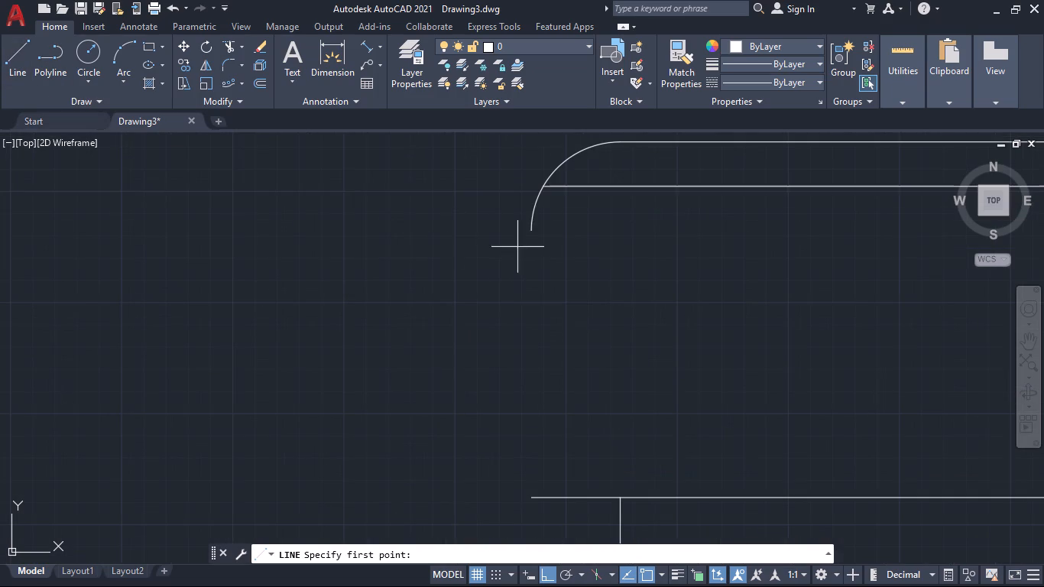
left_click(532, 235)
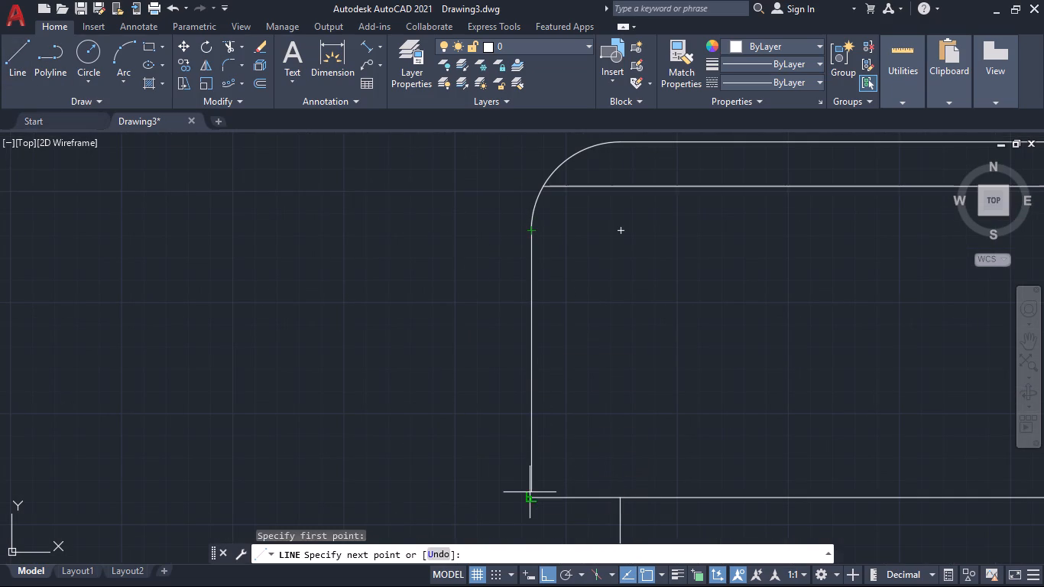
left_click(530, 498)
key("space")
scroll(266, 256, "down", 2)
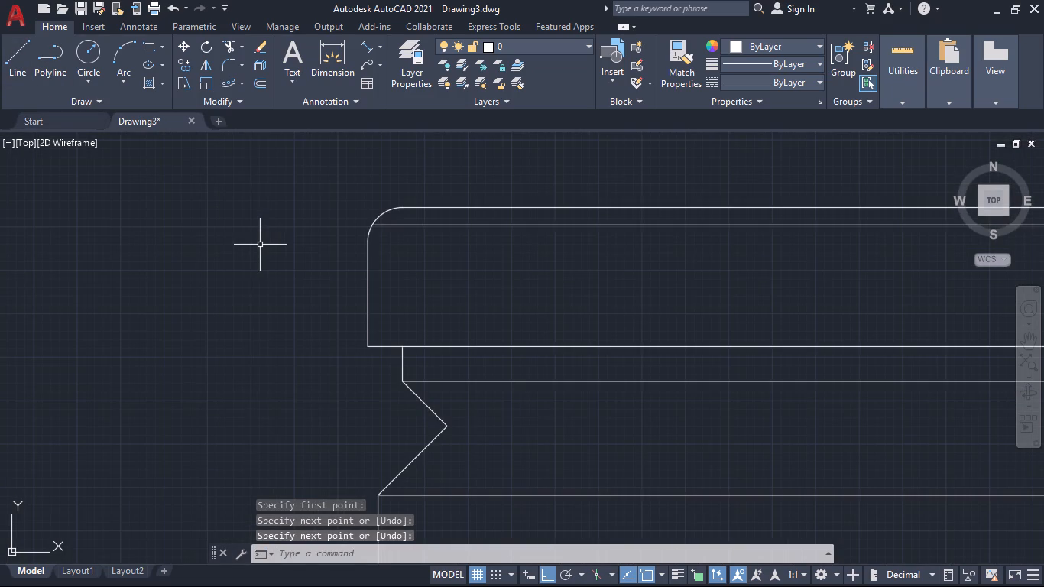
Fillet the top band's new left edge with its top line using a radius of 25.
key("f")
key("Return")
key("r")
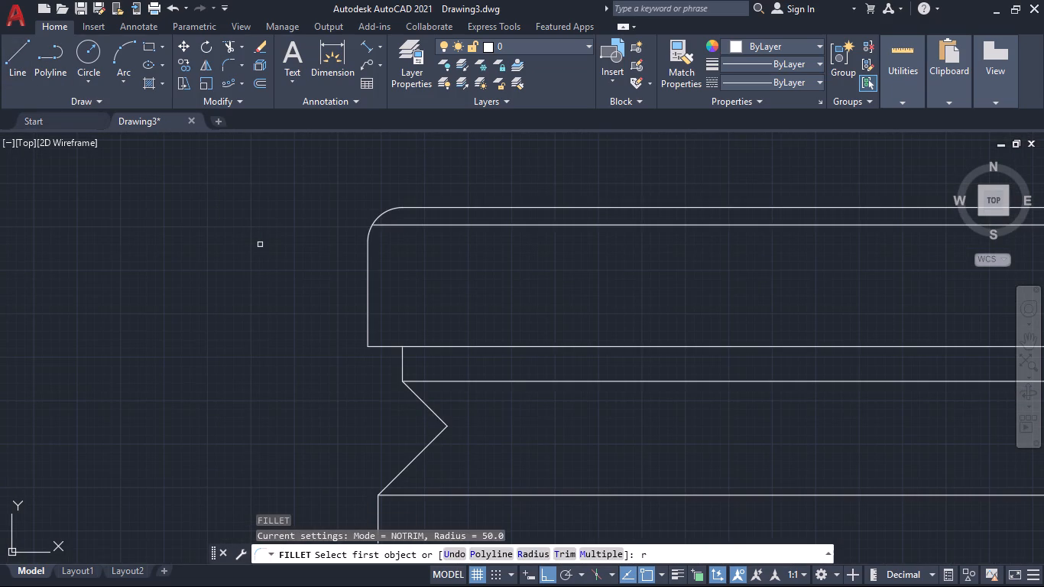
key("Return")
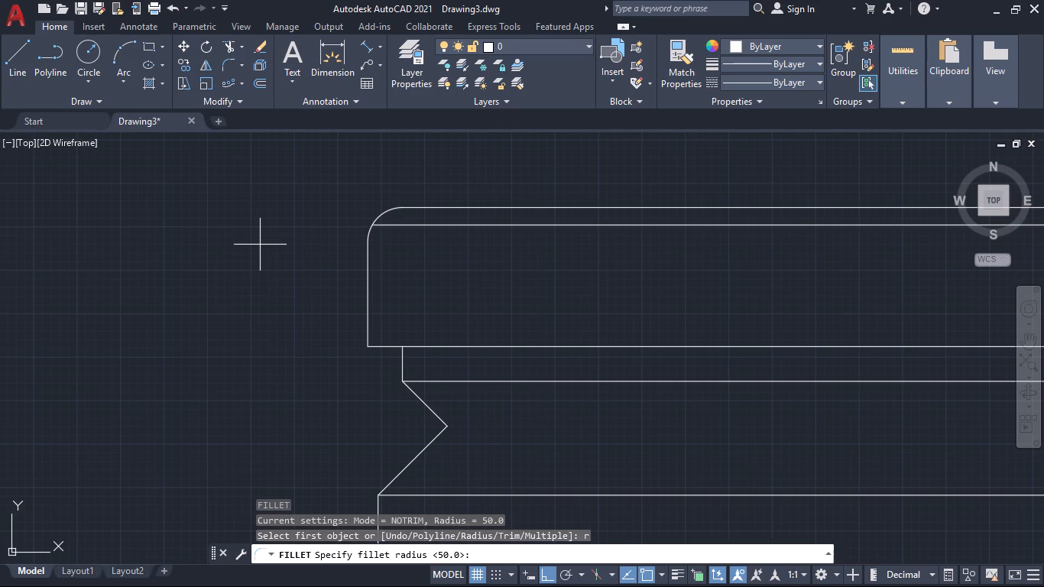
key("Return")
left_click(368, 271)
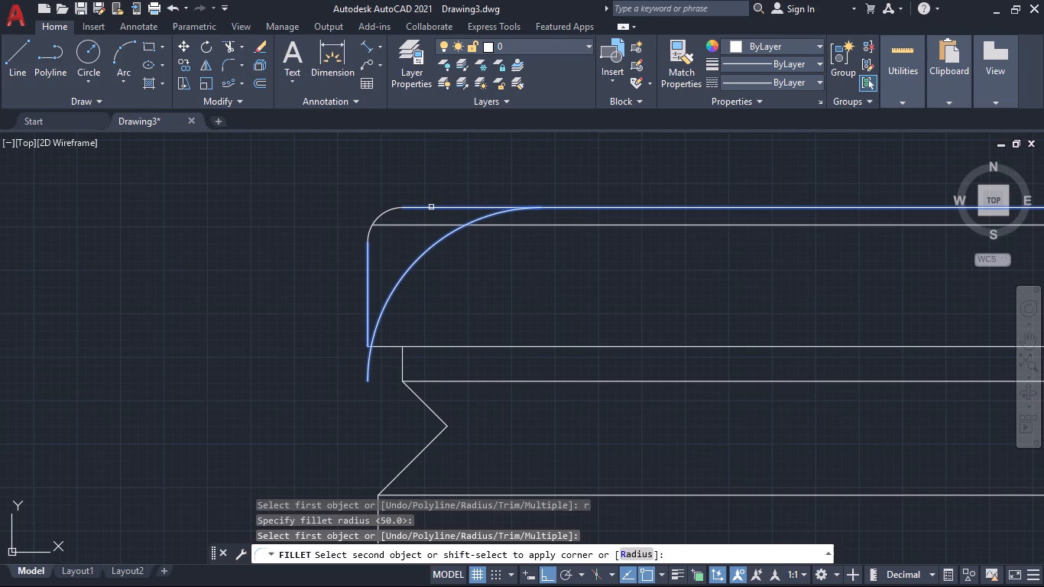
left_click(634, 559)
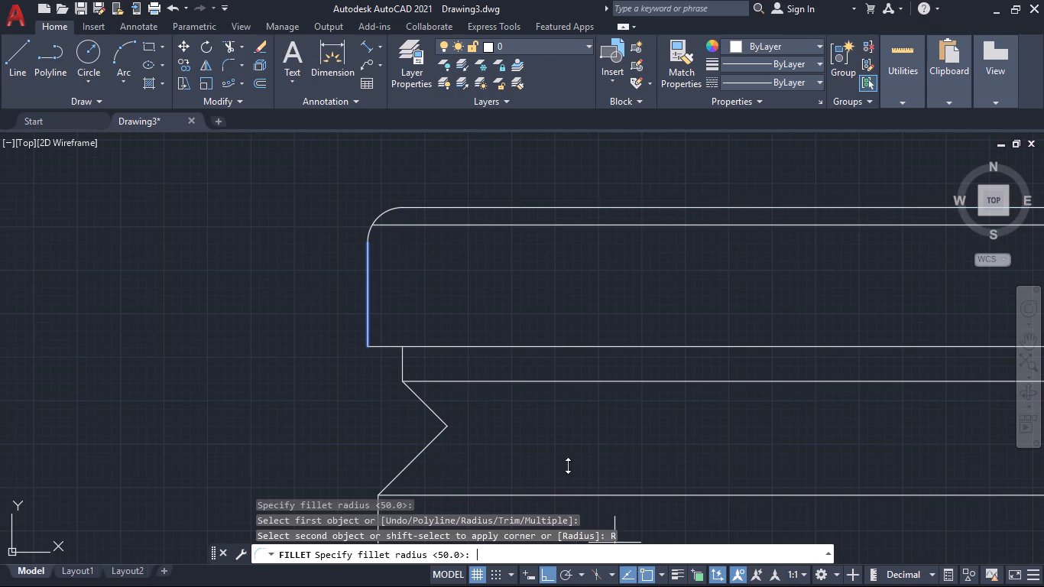
type("25")
key("Return")
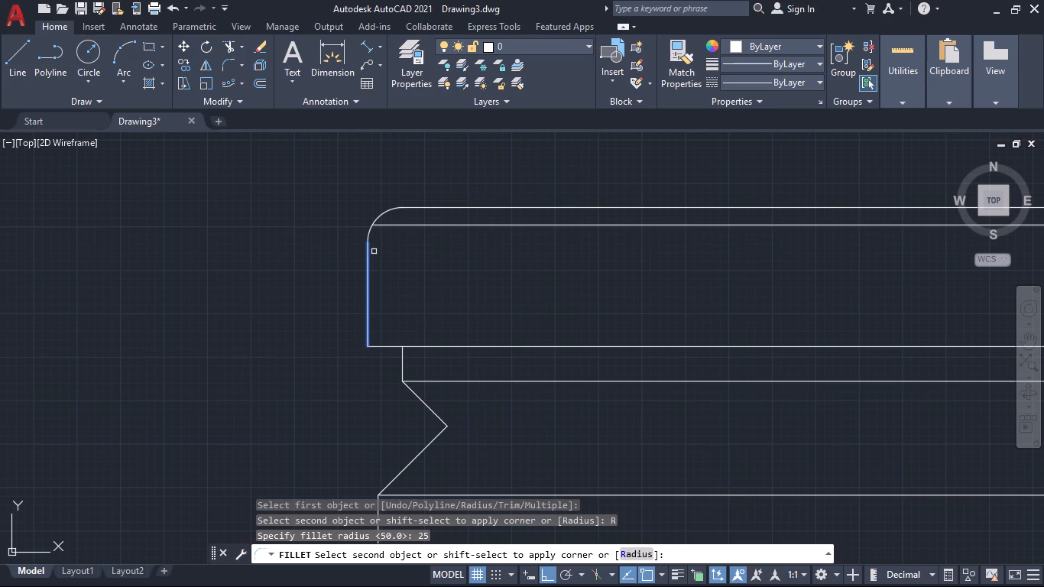
left_click(417, 207)
scroll(465, 279, "down", 3)
scroll(601, 295, "down", 1)
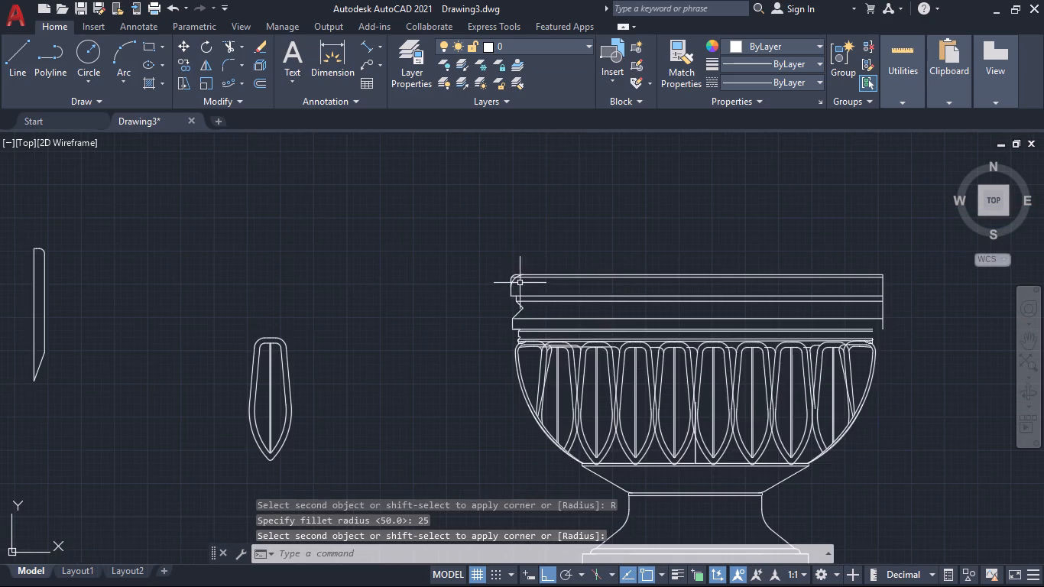
Trim away the smaller corner arc and the line ends outside the new fillet, and leave the Trim command.
scroll(511, 277, "up", 4)
type("tr")
key("Return")
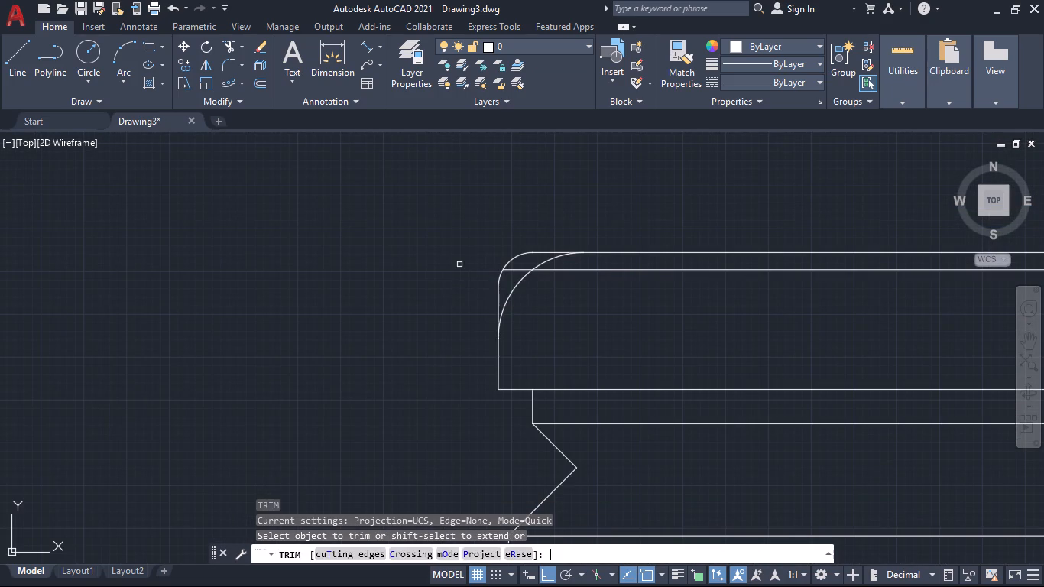
left_click(551, 236)
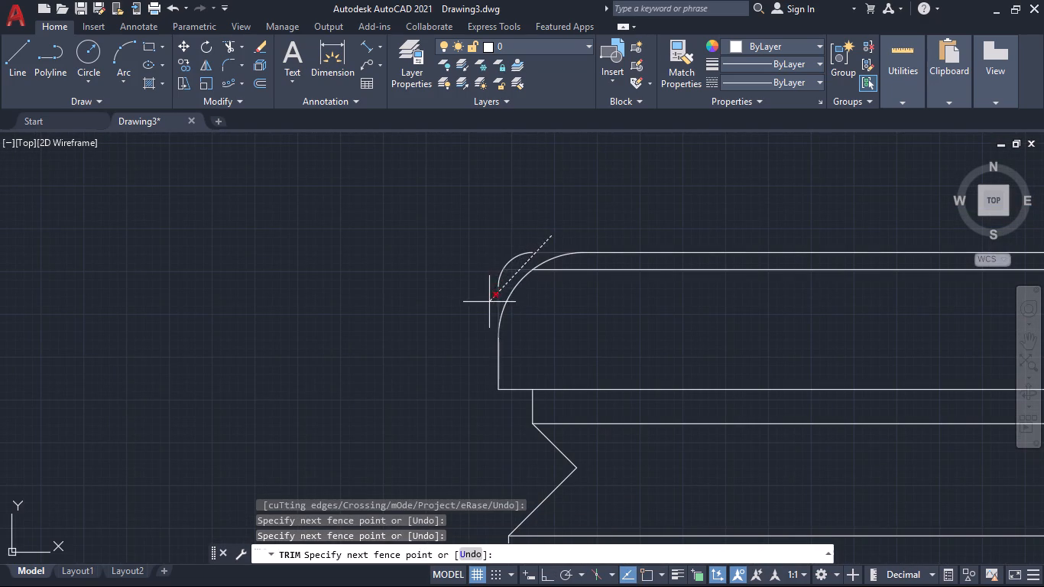
left_click(489, 302)
left_click(508, 268)
left_click(501, 251)
scroll(444, 302, "down", 2)
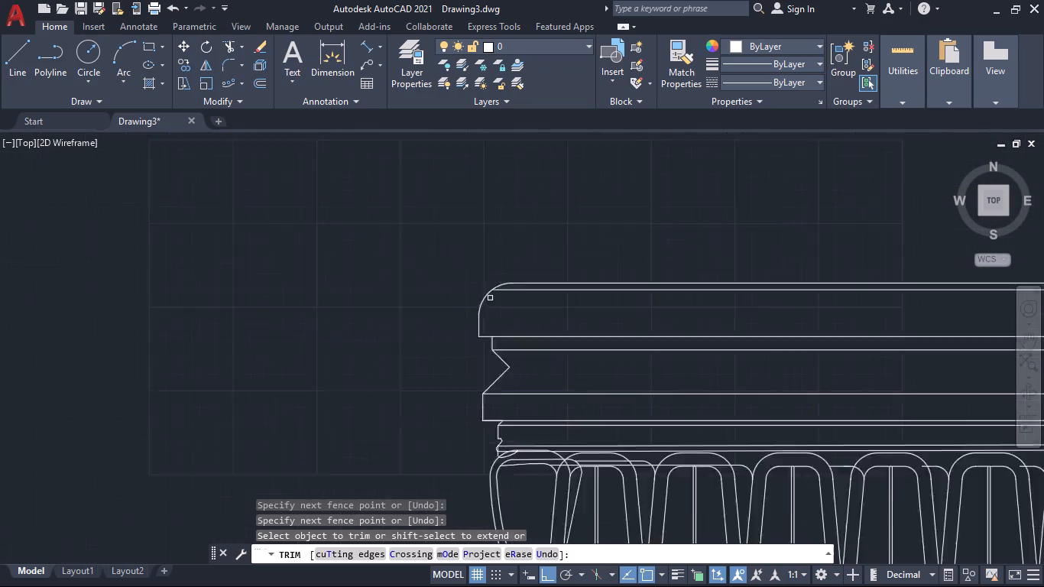
scroll(496, 297, "down", 3)
scroll(734, 310, "up", 1)
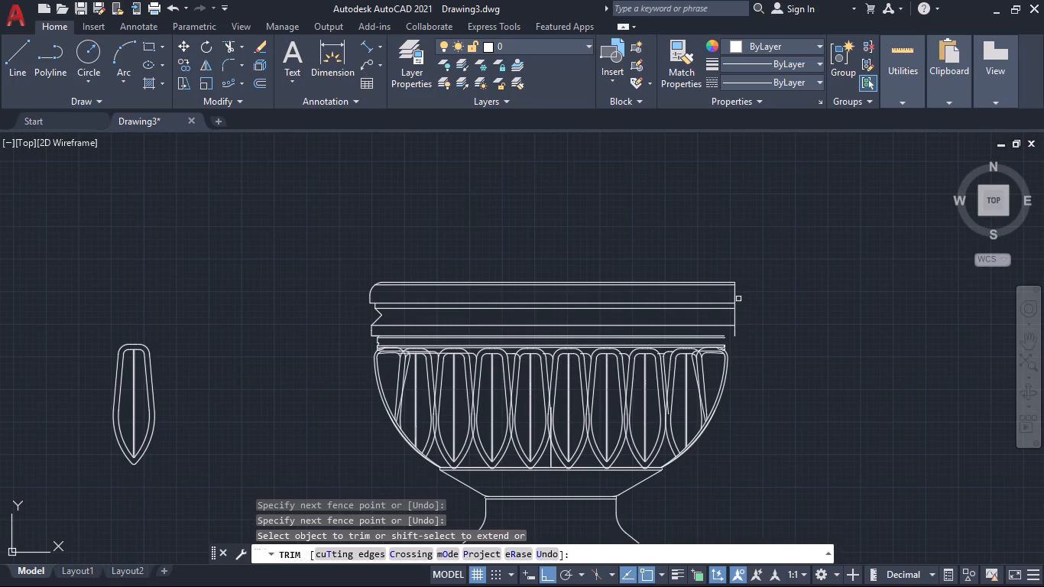
scroll(825, 329, "down", 3)
middle_click_drag(835, 351, 558, 336)
scroll(576, 333, "up", 1)
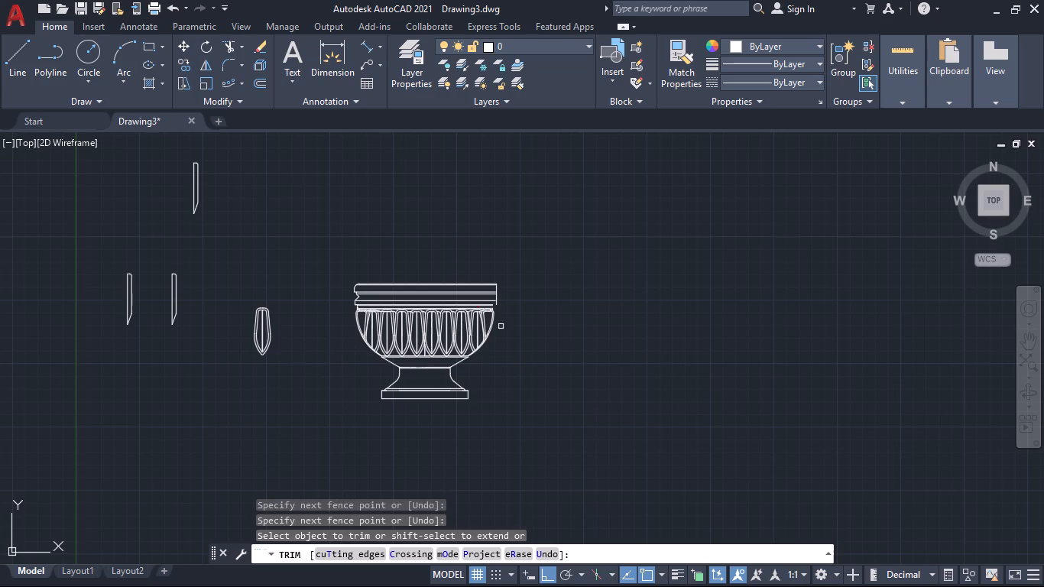
scroll(394, 294, "up", 5)
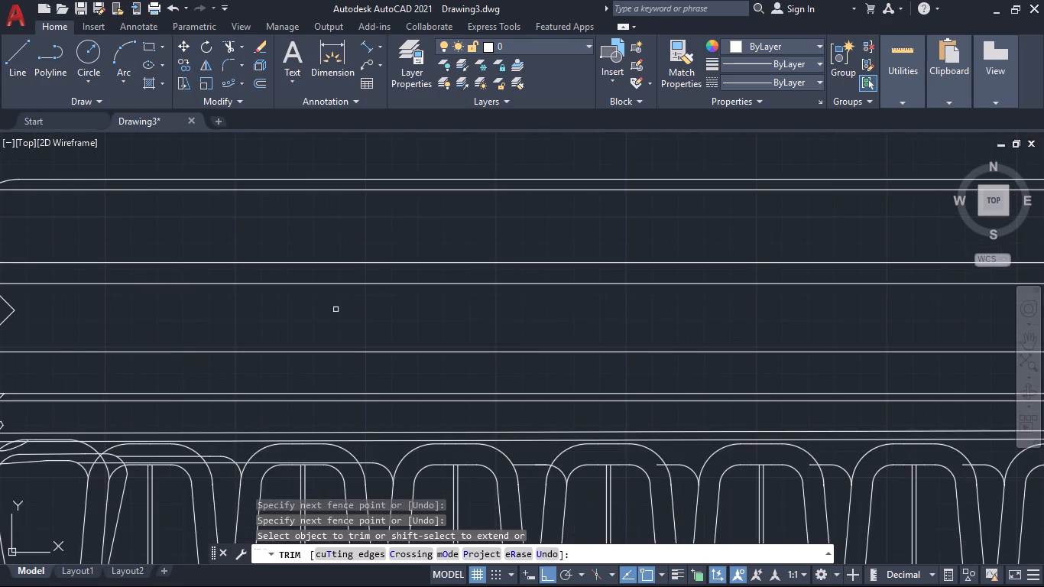
scroll(306, 312, "down", 2)
key("Escape")
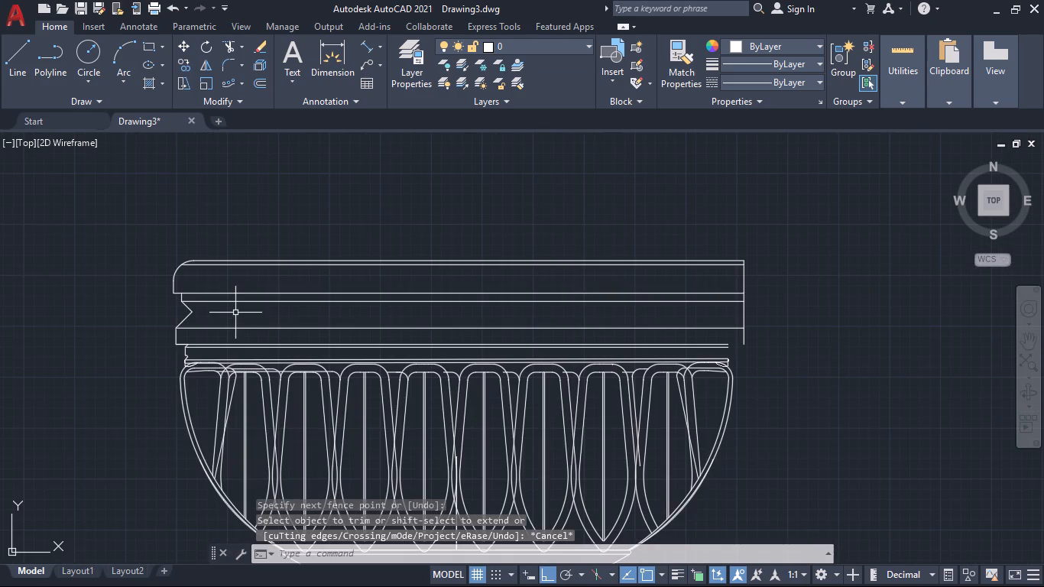
Draw a 700-long horizontal line rightward from the midpoint of the short vertical edge just below the top band.
key("l")
key("Return")
scroll(190, 275, "up", 2)
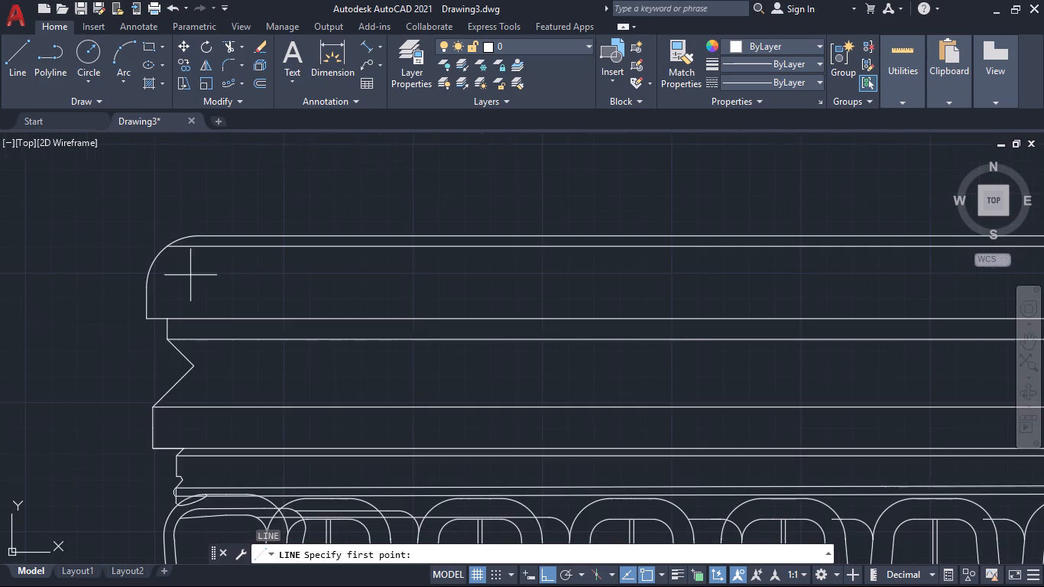
left_click(168, 326)
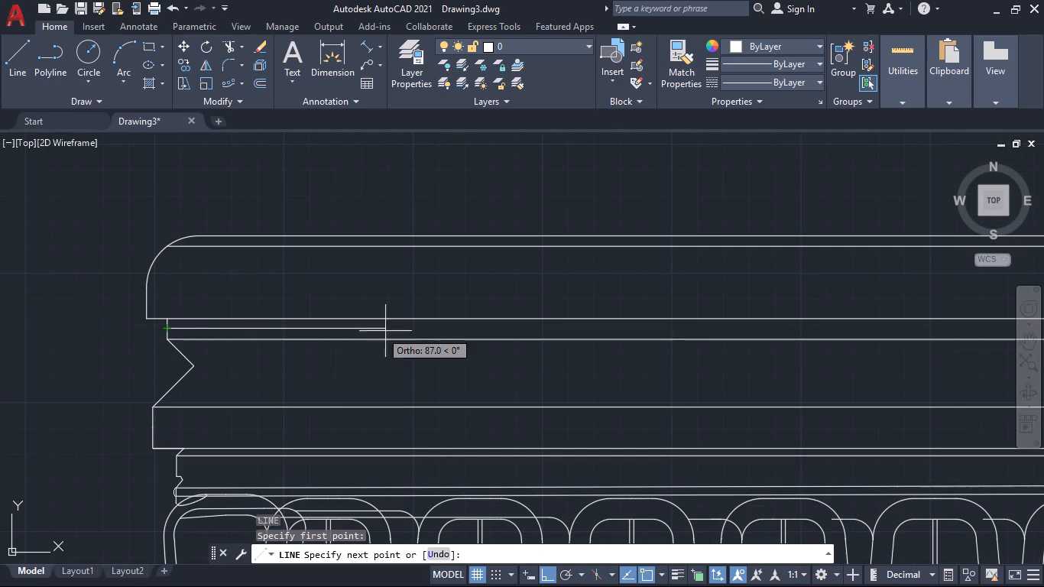
type("700")
key("Return")
scroll(419, 336, "down", 4)
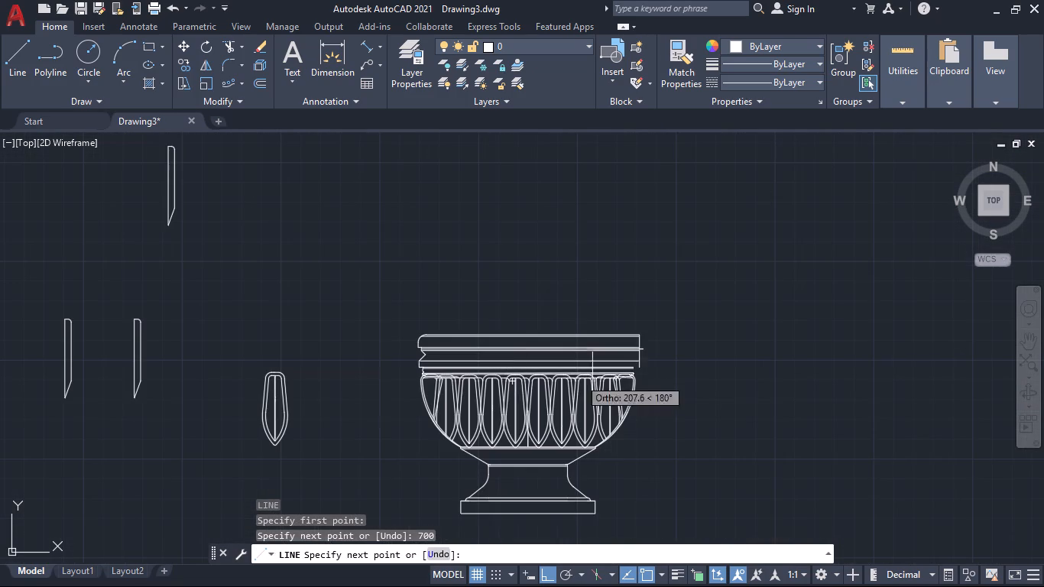
key("space")
key("space")
scroll(639, 333, "up", 2)
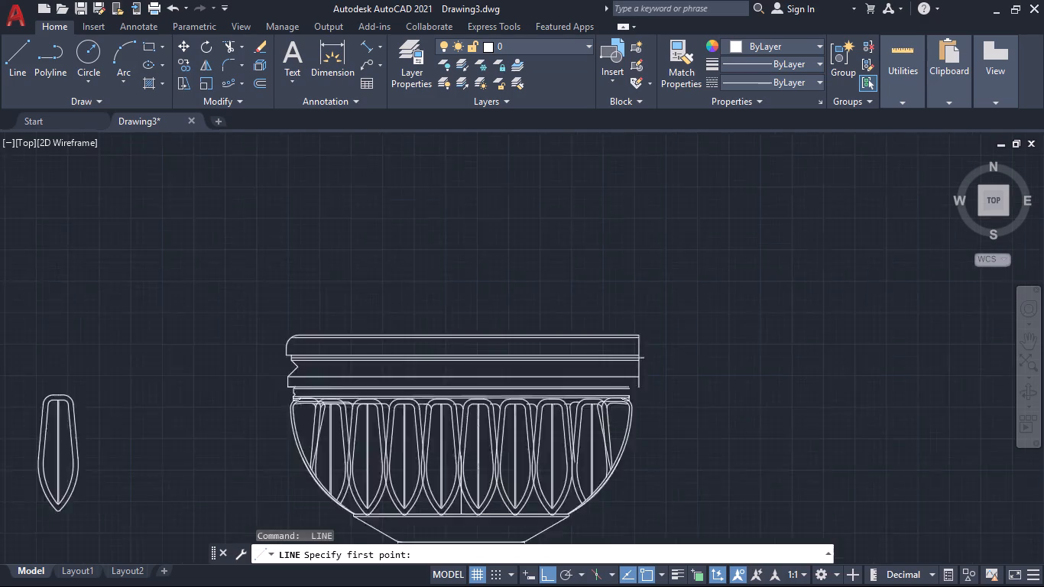
scroll(639, 333, "up", 1)
middle_click_drag(695, 395, 728, 304)
key("Escape")
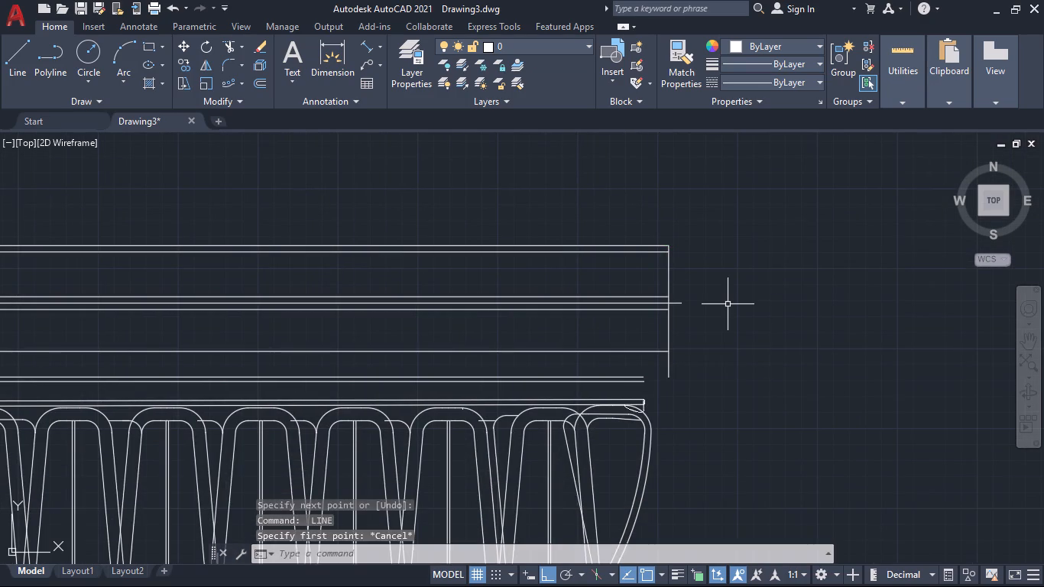
Trim the new horizontal line's end that sticks out past the vertical line on the bowl's right side.
type("tr")
key("Return")
left_click(673, 302)
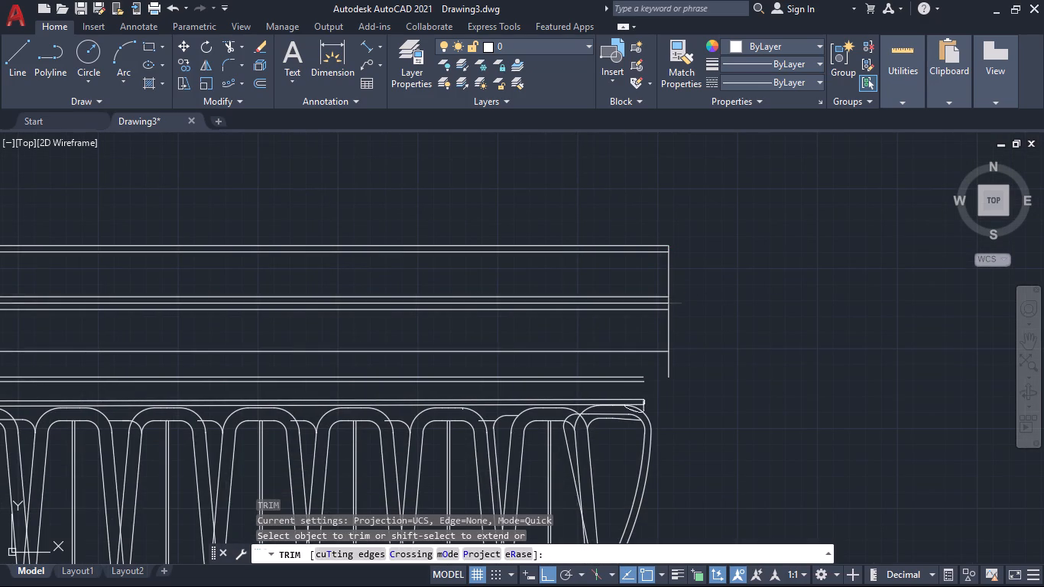
scroll(708, 292, "down", 3)
left_click(692, 260)
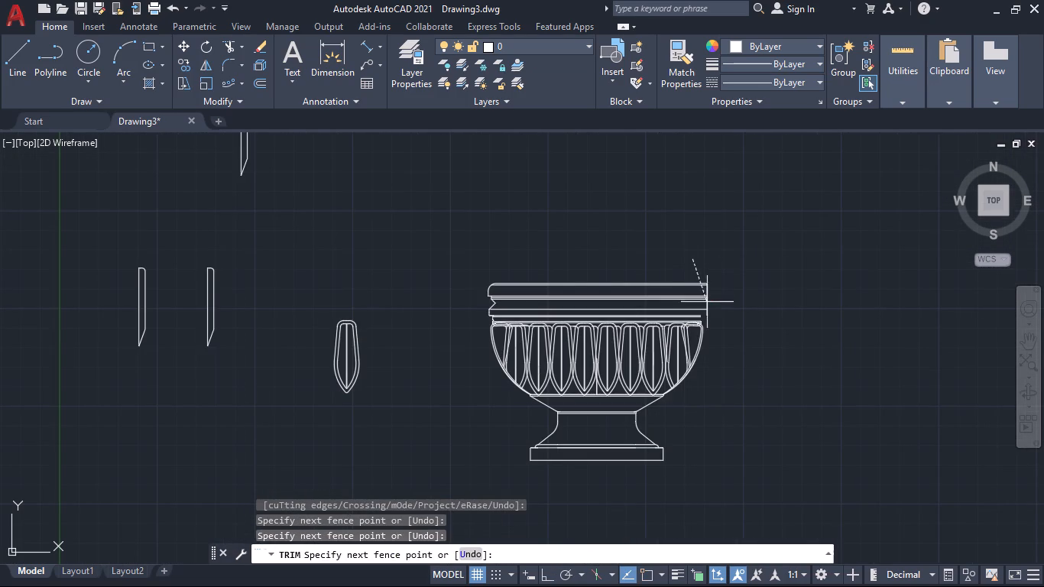
key("Escape")
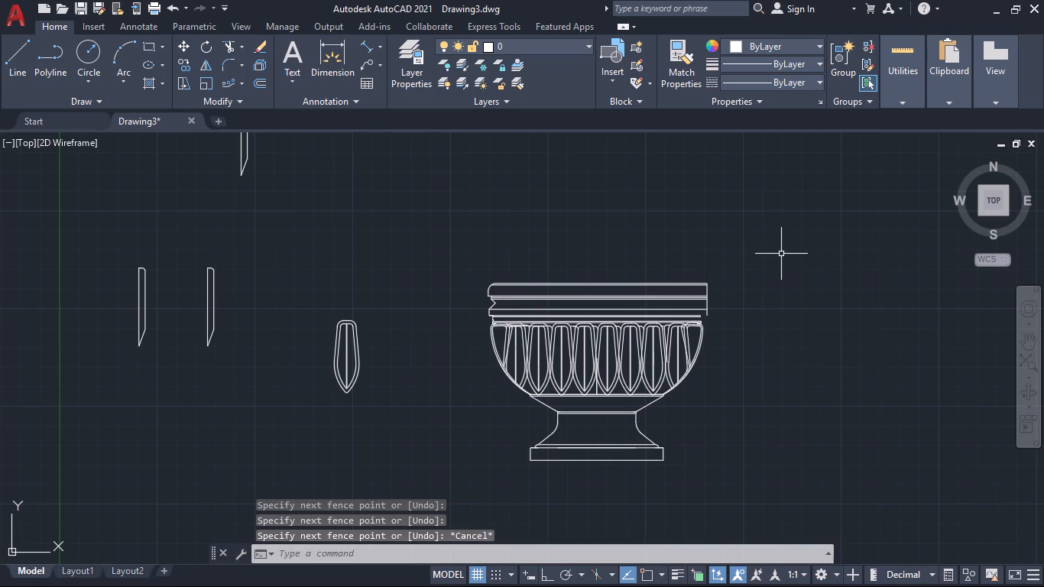
Mirror the notched left rim profile and its horizontal rim lines about the bowl's vertical centreline from the base midpoint, keeping the originals.
scroll(430, 259, "up", 1)
middle_click_drag(472, 259, 451, 223)
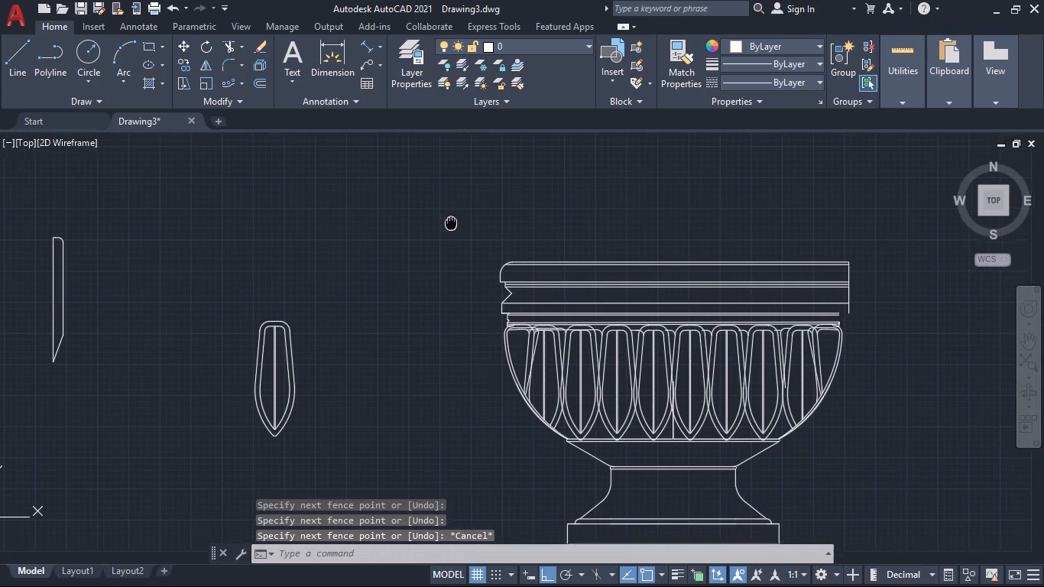
left_click(481, 246)
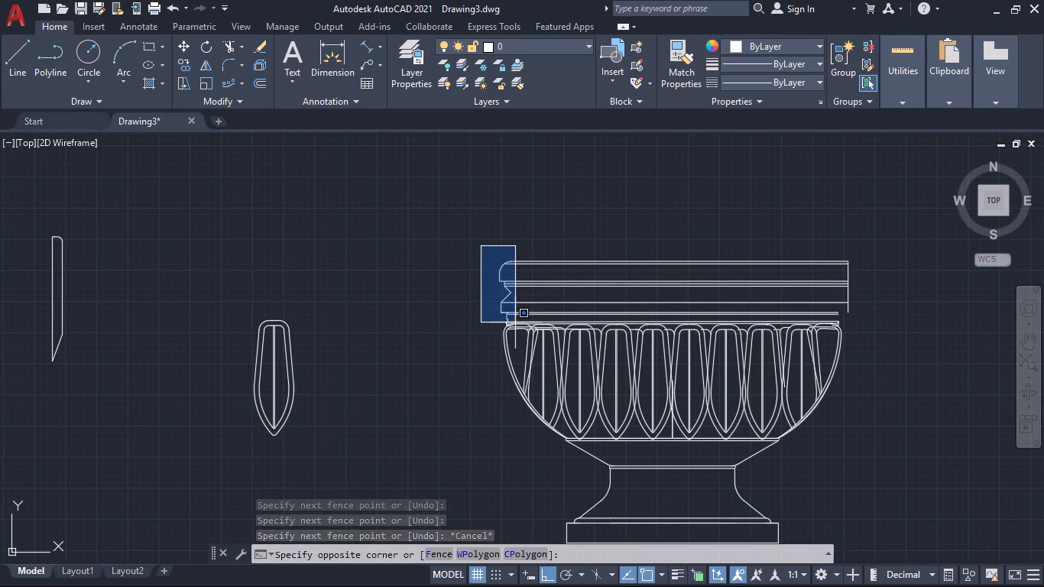
left_click(515, 323)
scroll(507, 324, "up", 5)
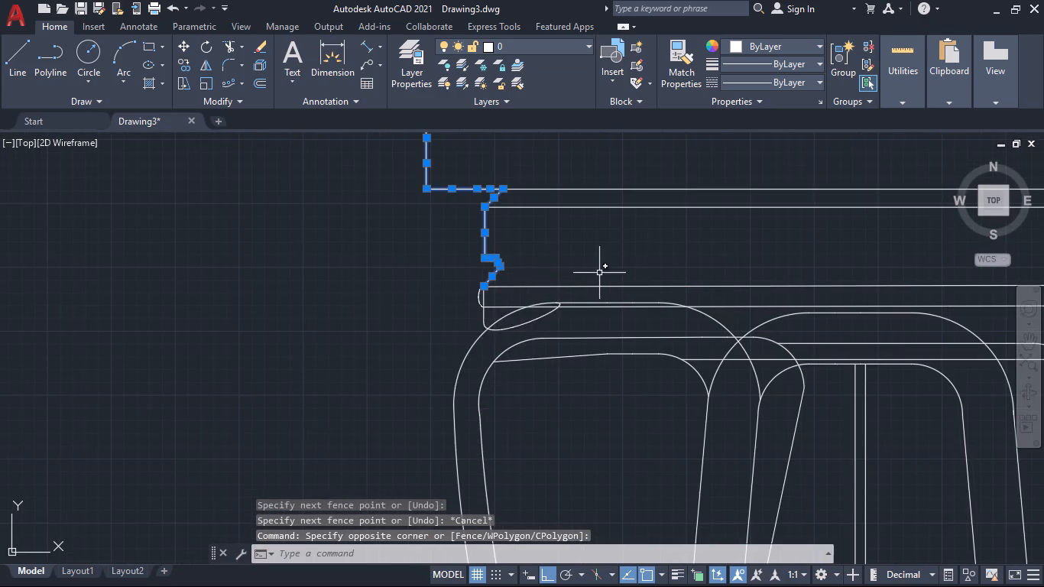
scroll(621, 273, "down", 4)
middle_click_drag(556, 326, 251, 288)
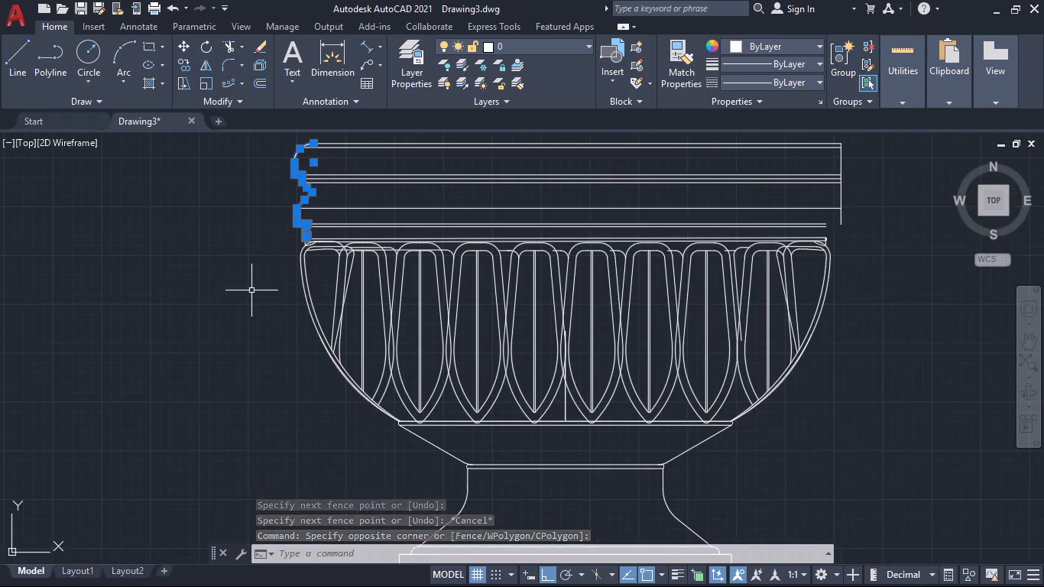
scroll(313, 206, "up", 2)
left_click(326, 215)
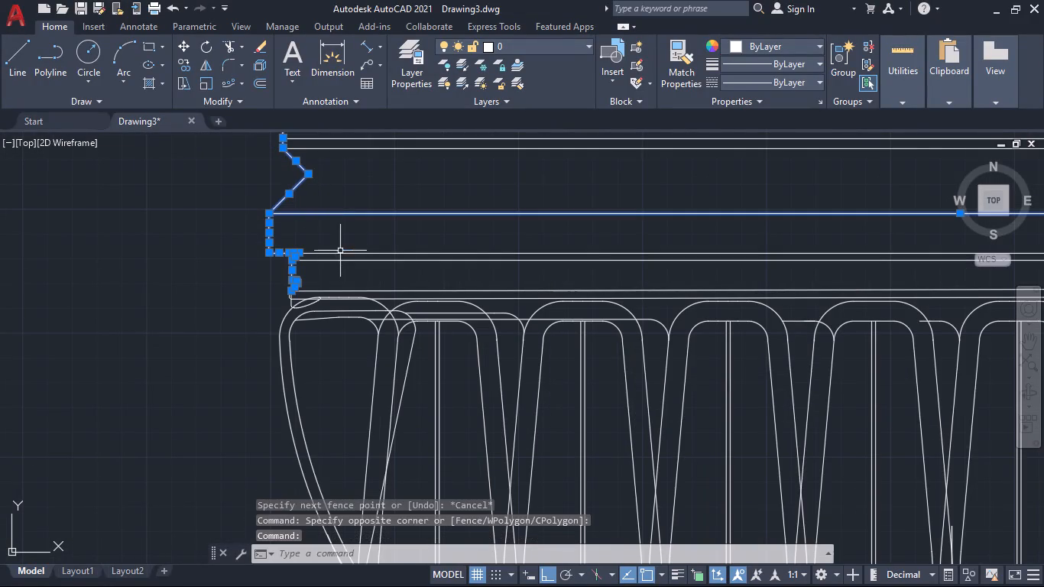
left_click(342, 254)
left_click(348, 263)
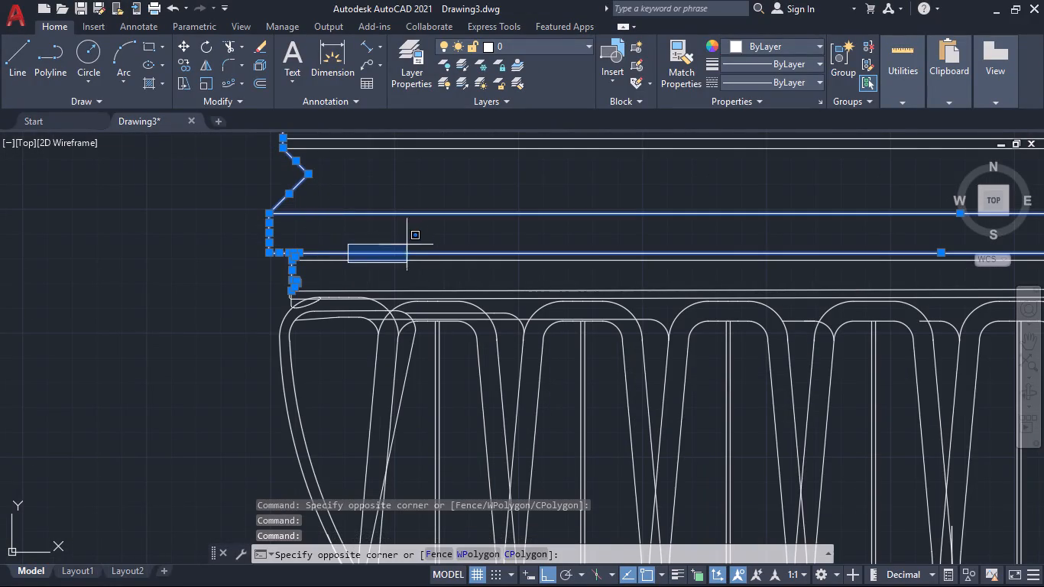
middle_click_drag(326, 167, 336, 300)
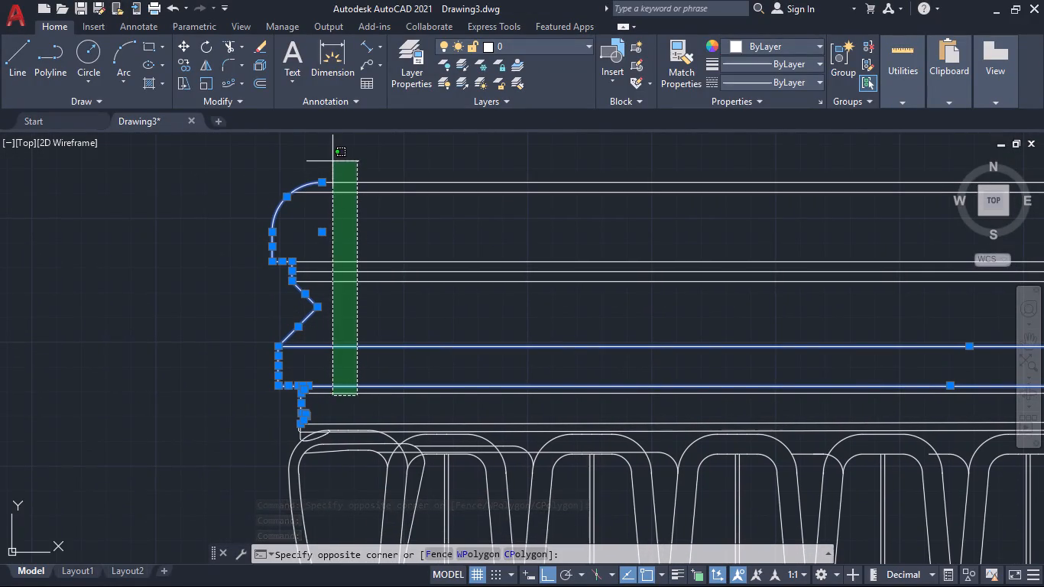
left_click(332, 161)
scroll(504, 251, "down", 3)
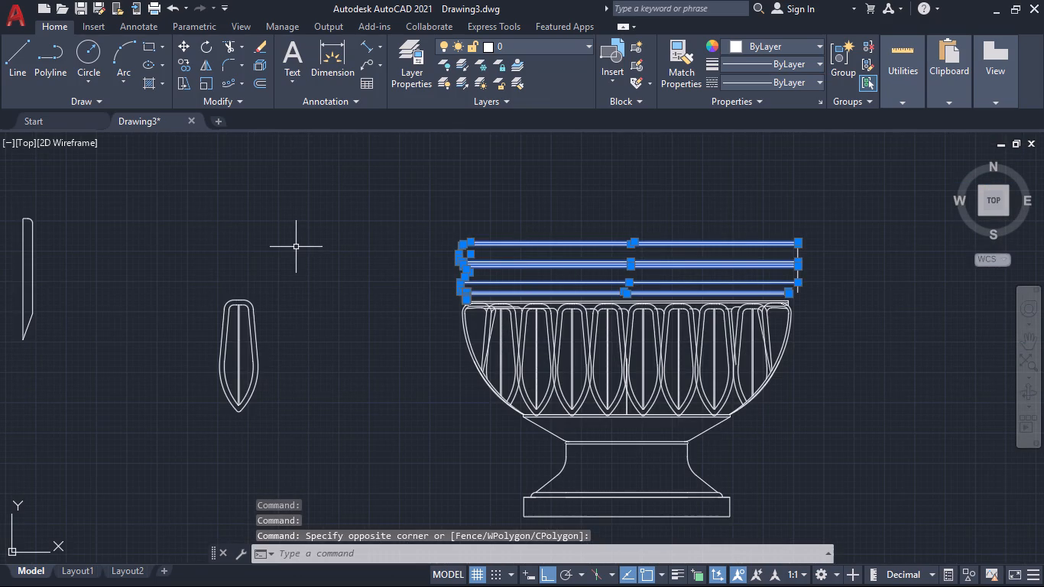
type("mi")
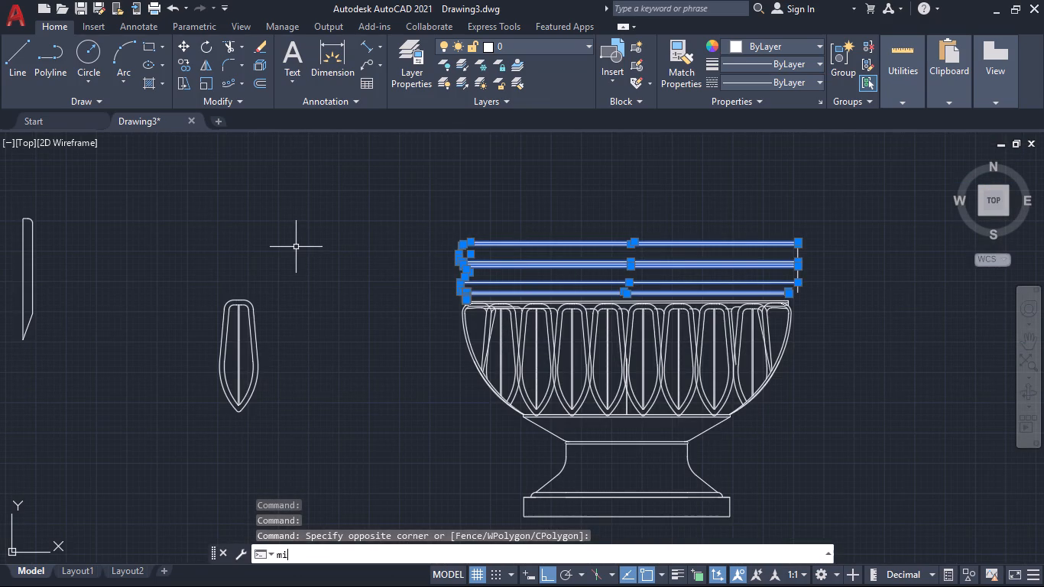
key("Return")
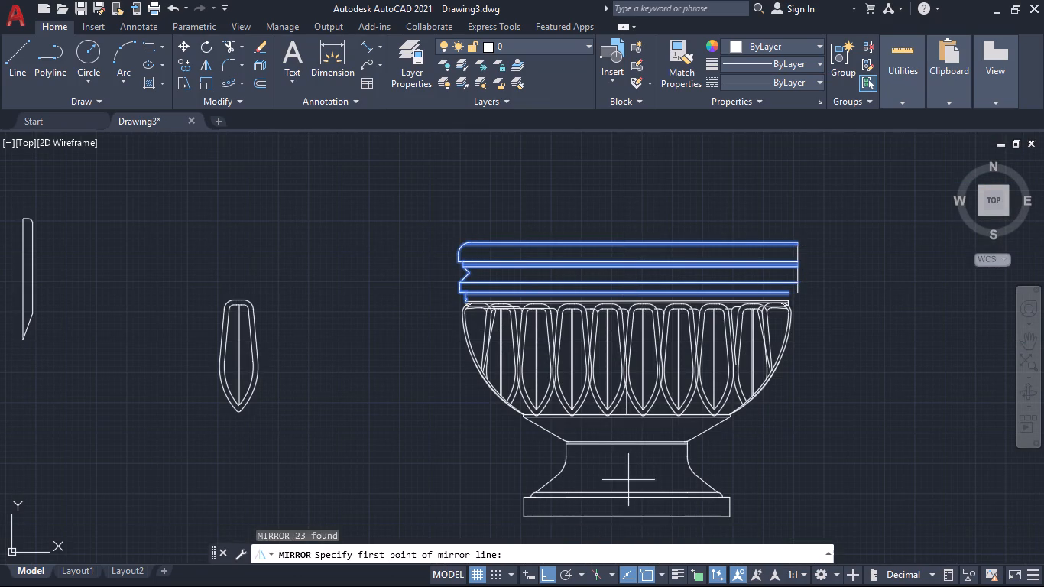
left_click(627, 516)
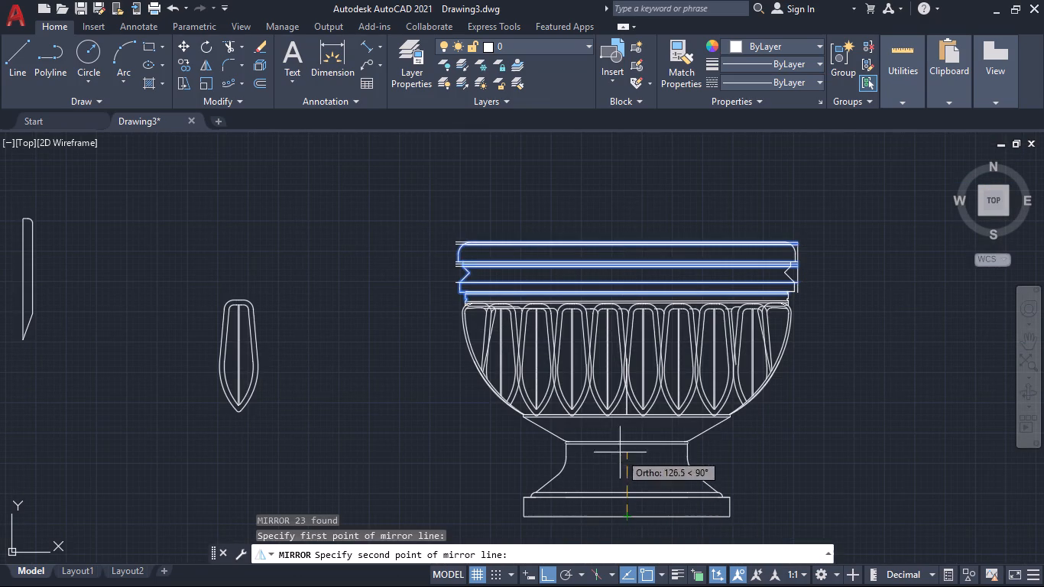
left_click(626, 417)
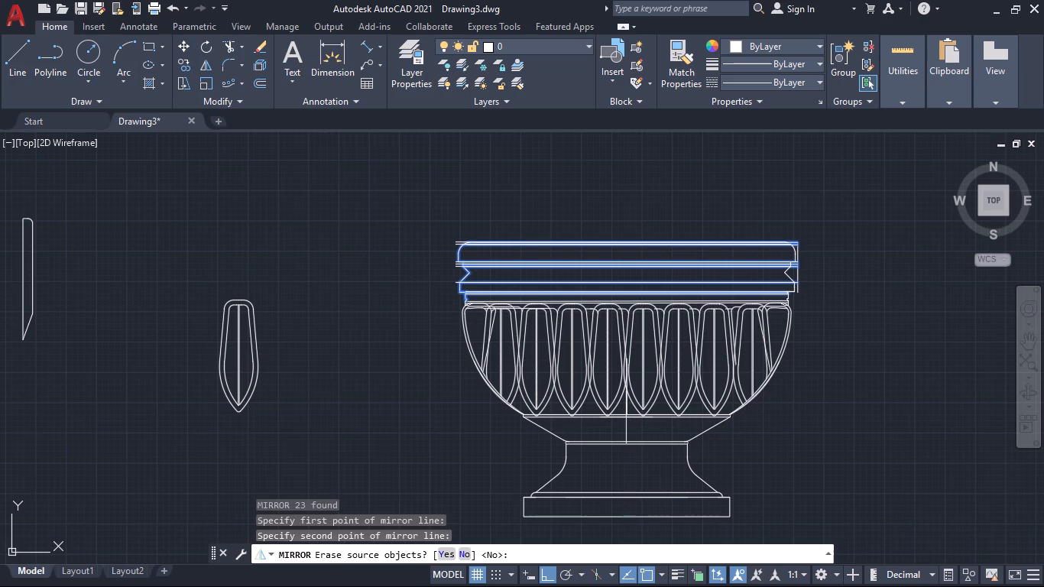
key("Return")
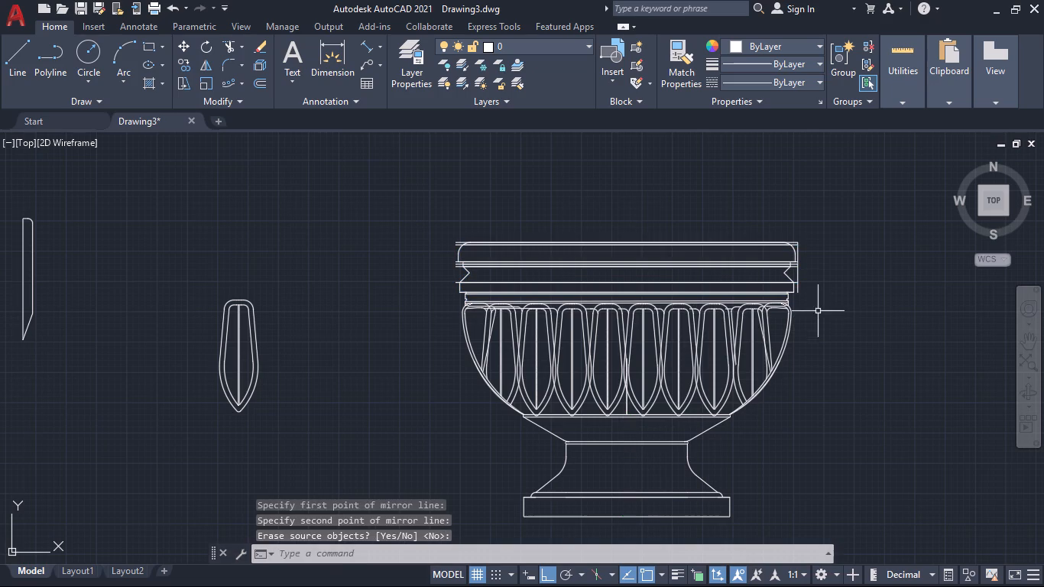
Trim away the old vertical line and the horizontal line ends outside the mirrored rim profile on the bowl's right side.
scroll(799, 285, "up", 2)
type("tr")
key("Return")
left_click(773, 167)
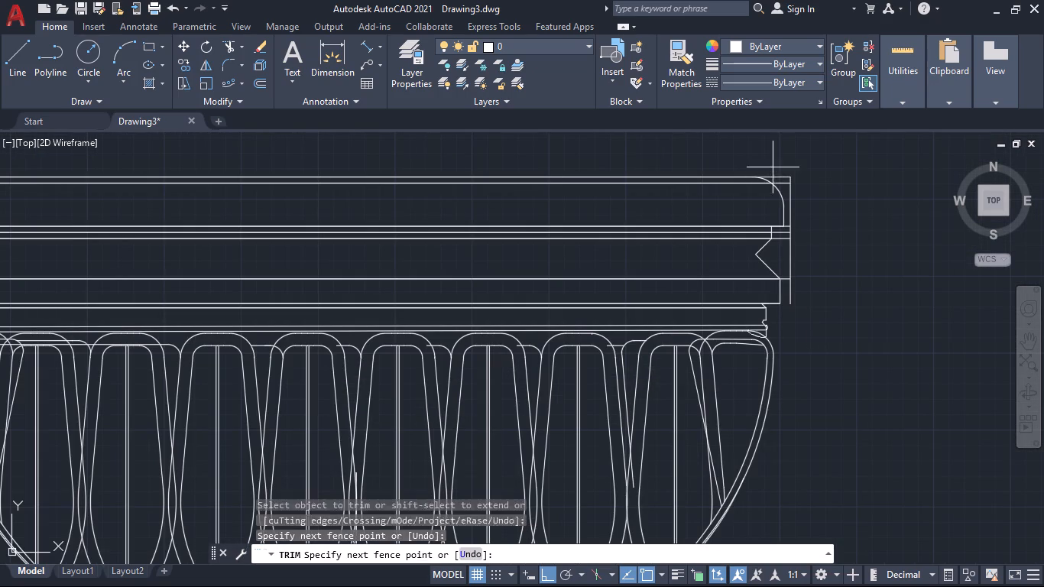
left_click(804, 206)
left_click(794, 218)
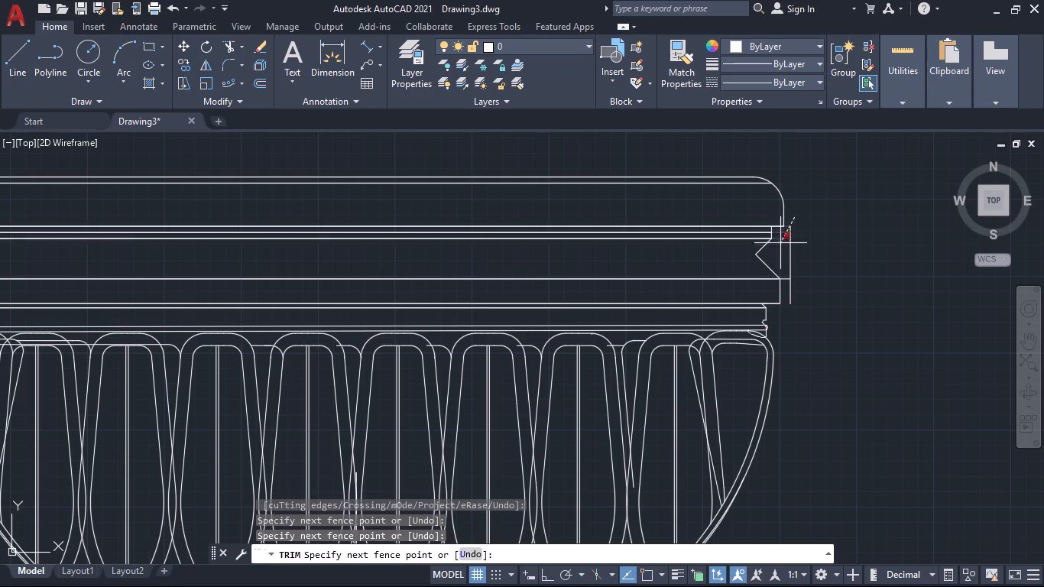
left_click(780, 245)
left_click(780, 245)
left_click(802, 278)
left_click(790, 279)
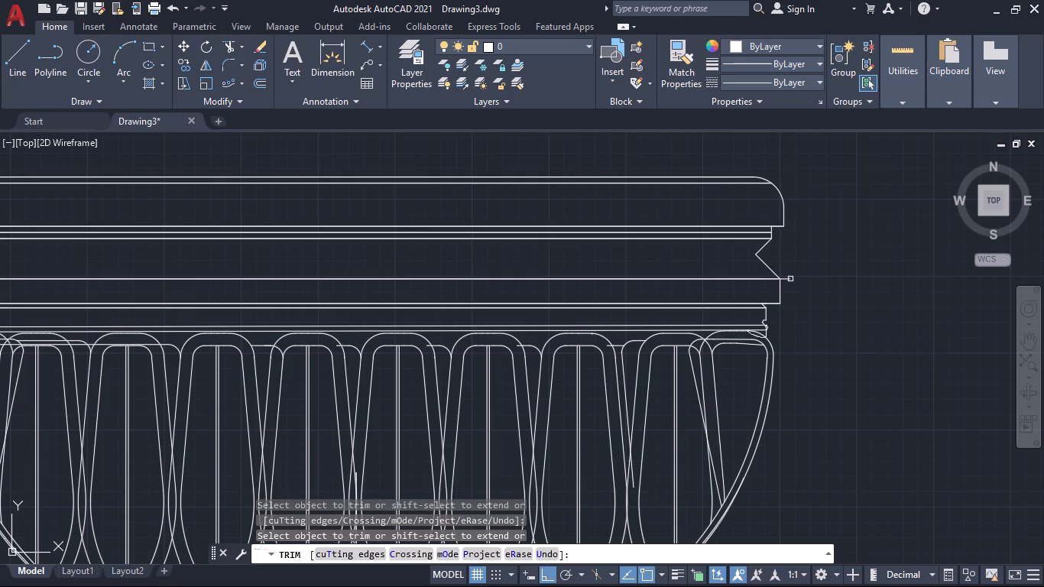
left_click(789, 279)
left_click(786, 275)
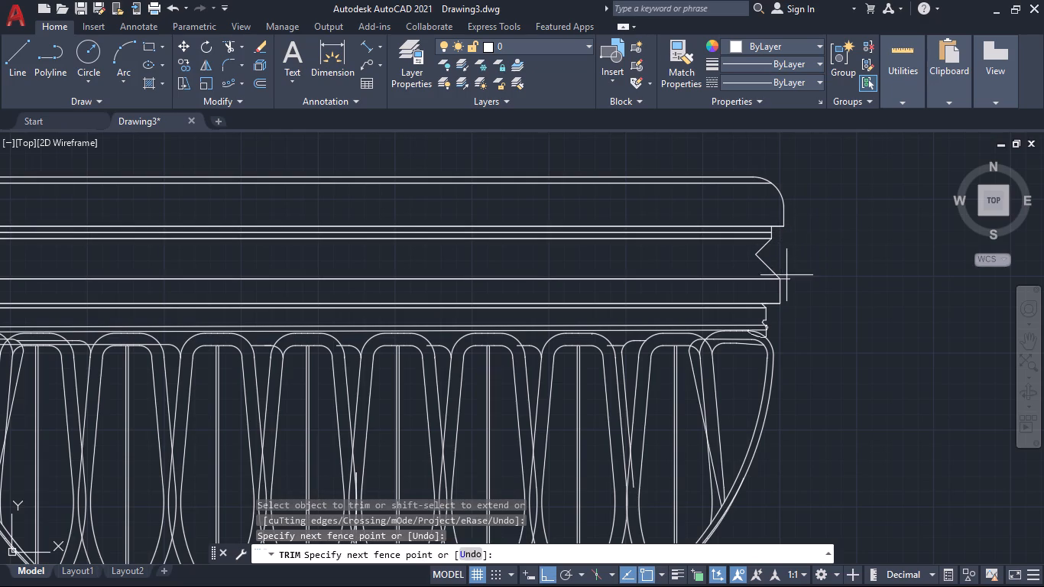
left_click(789, 289)
scroll(828, 330, "down", 4)
middle_click_drag(846, 386, 744, 342)
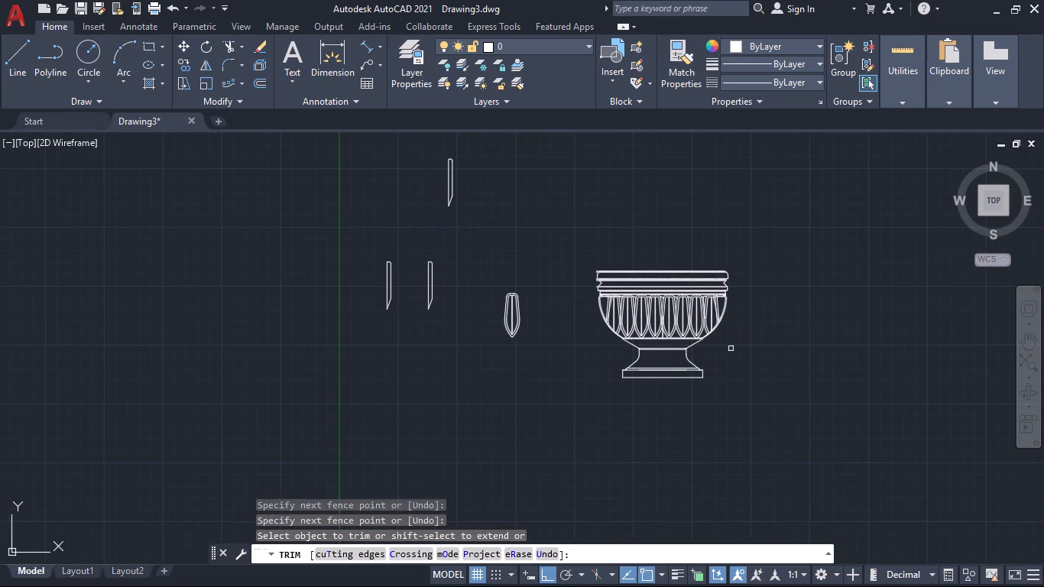
scroll(535, 391, "up", 1)
middle_click_drag(559, 384, 400, 391)
scroll(427, 383, "up", 1)
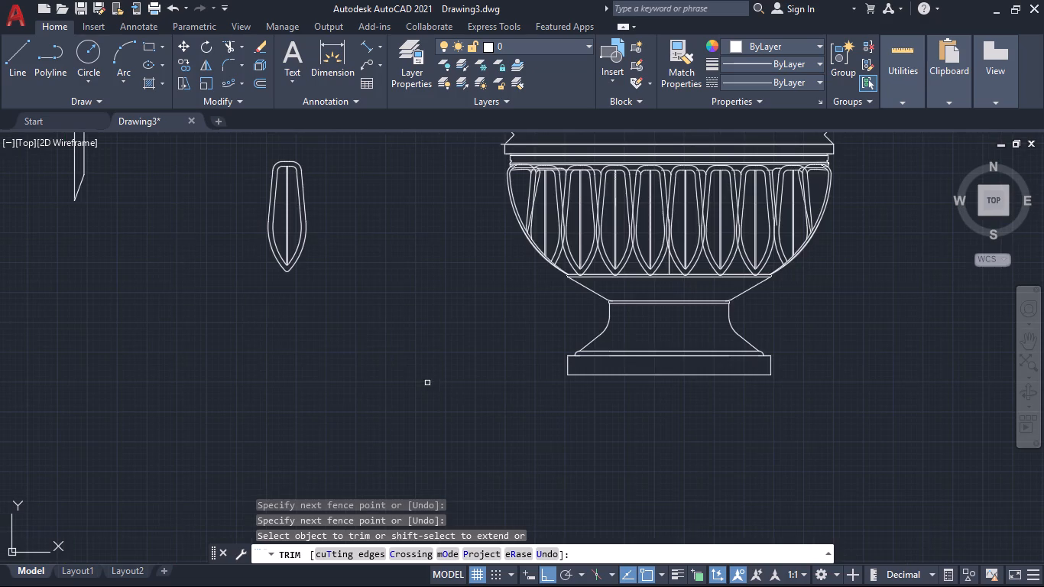
middle_click_drag(434, 378, 430, 423)
key("Escape")
Delete the leftover leaf and the three half-leaf construction shapes beside the bowl.
scroll(409, 393, "down", 3)
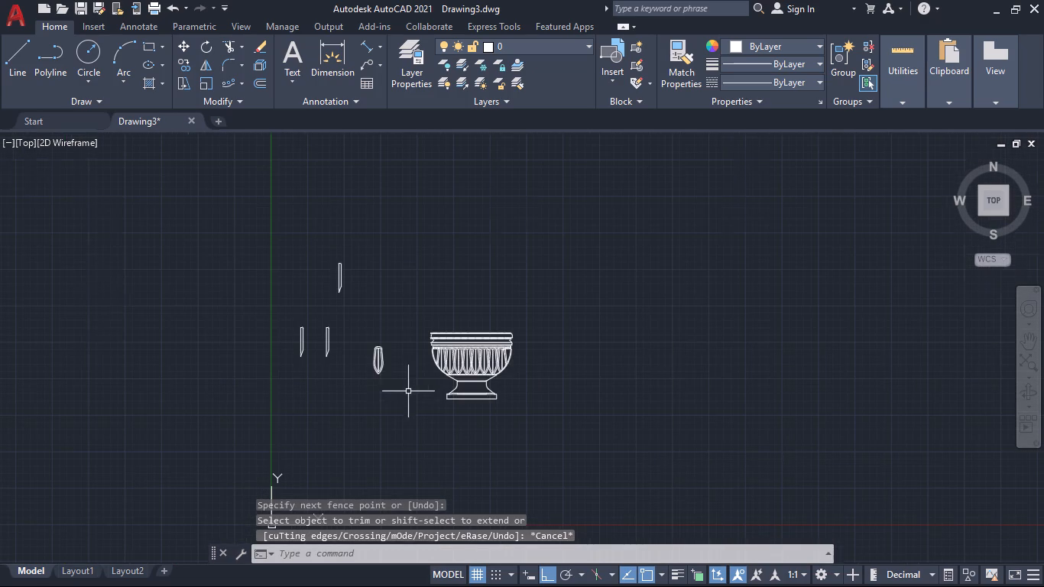
left_click(404, 407)
left_click(293, 232)
key("Delete")
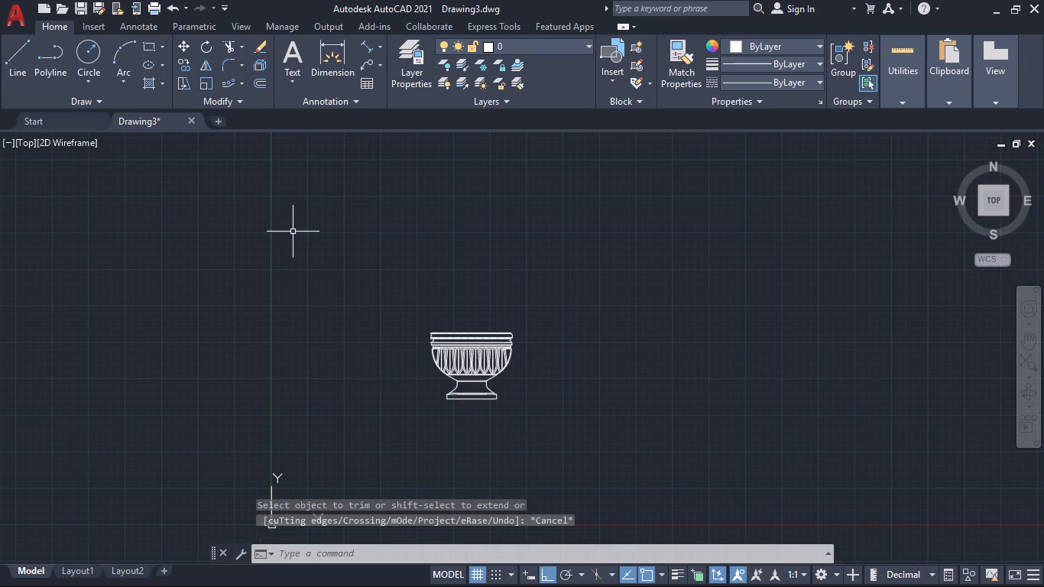
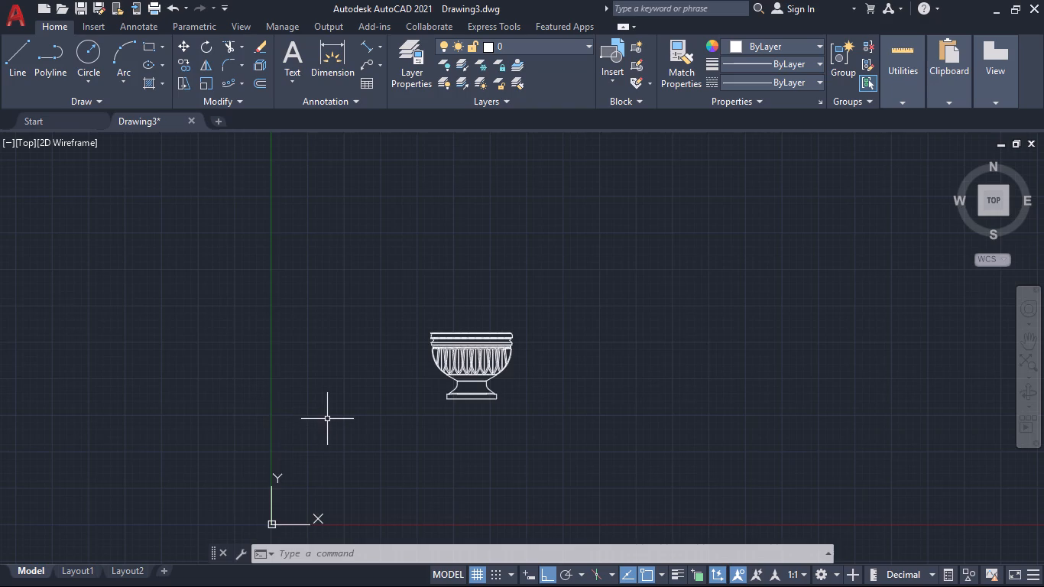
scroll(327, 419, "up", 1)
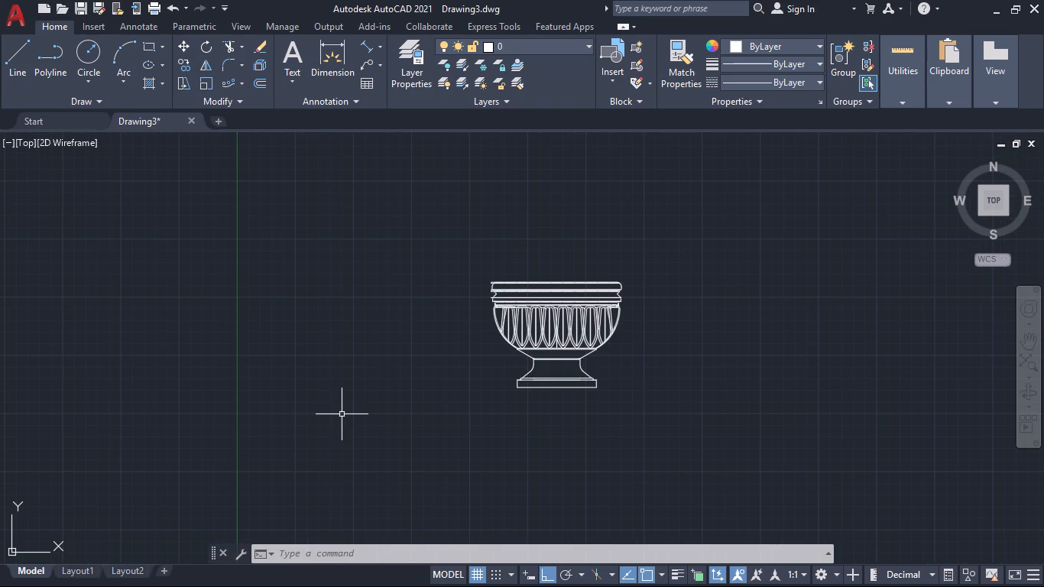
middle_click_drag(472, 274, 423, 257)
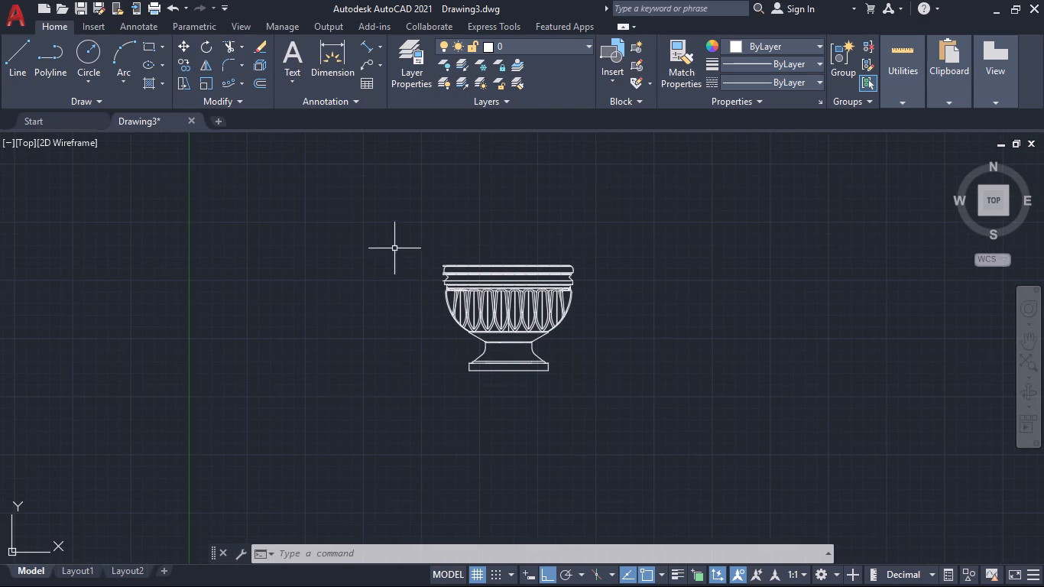
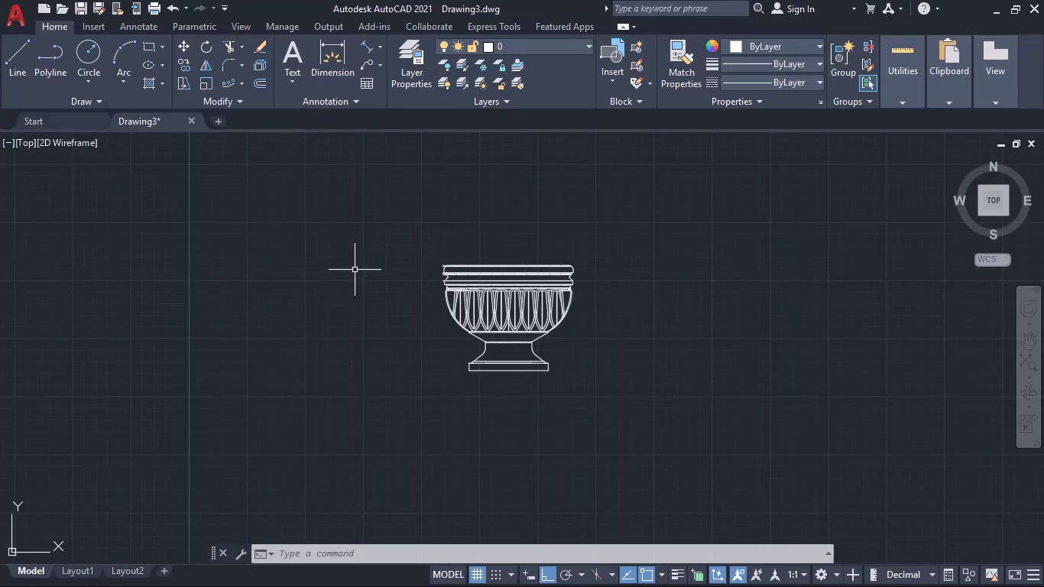
Dimension the width of the pedestal's narrow neck, placing the dimension line below the base.
left_click(332, 51)
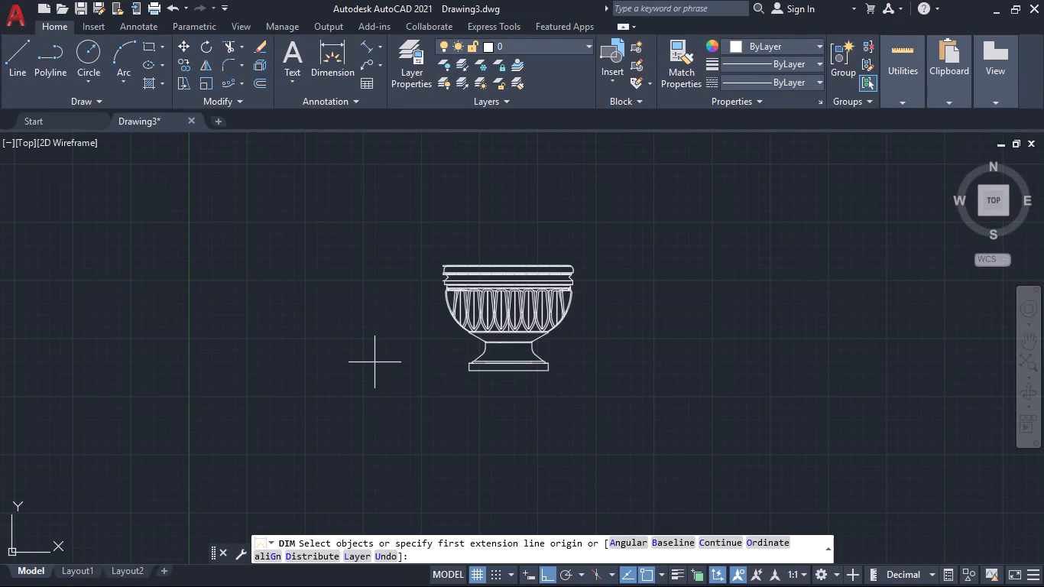
middle_click_drag(374, 362, 332, 326)
scroll(378, 333, "up", 4)
middle_click_drag(465, 340, 129, 255)
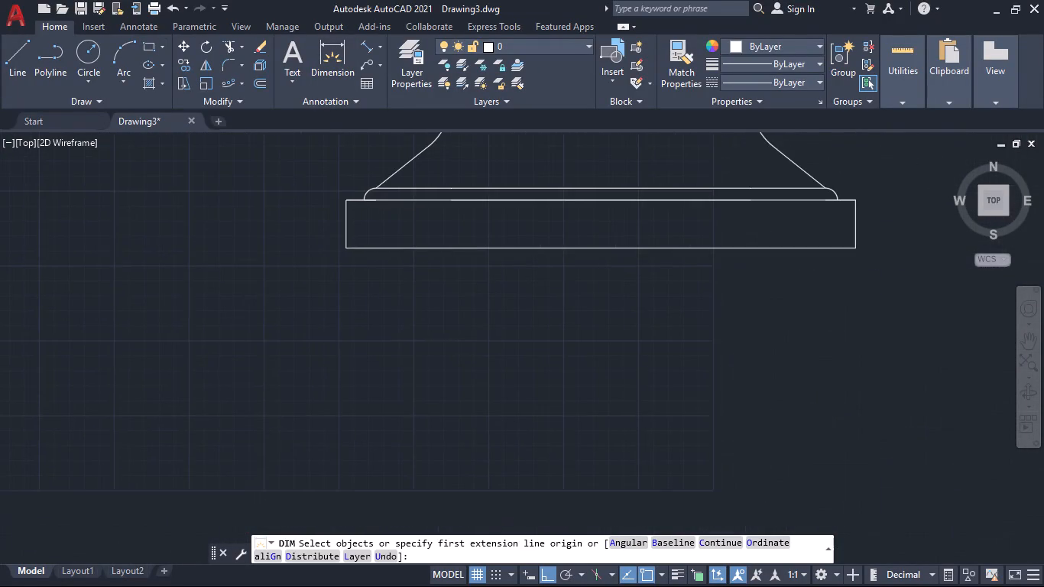
scroll(142, 261, "down", 1)
scroll(242, 294, "down", 1)
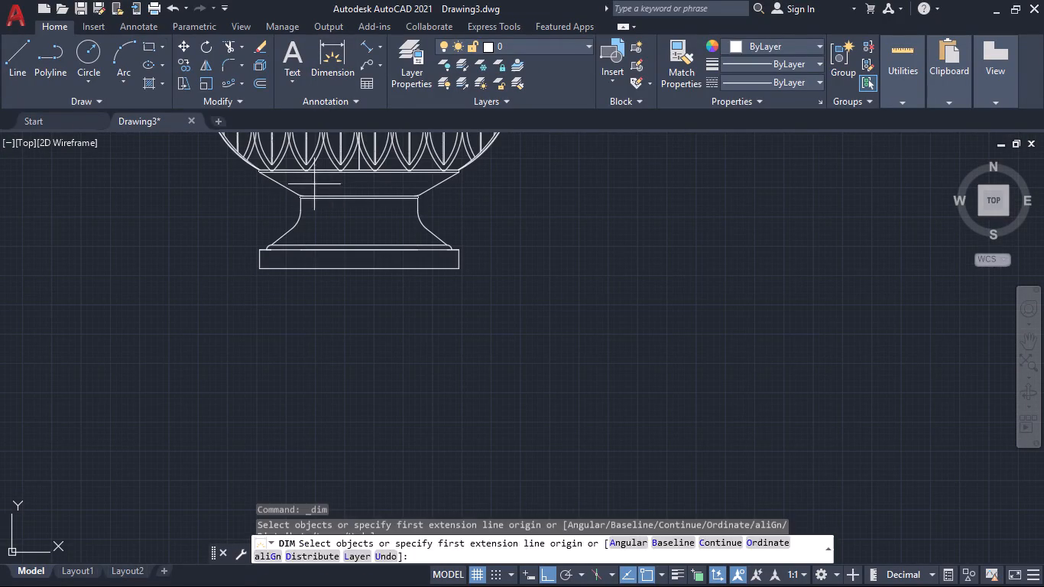
left_click(300, 248)
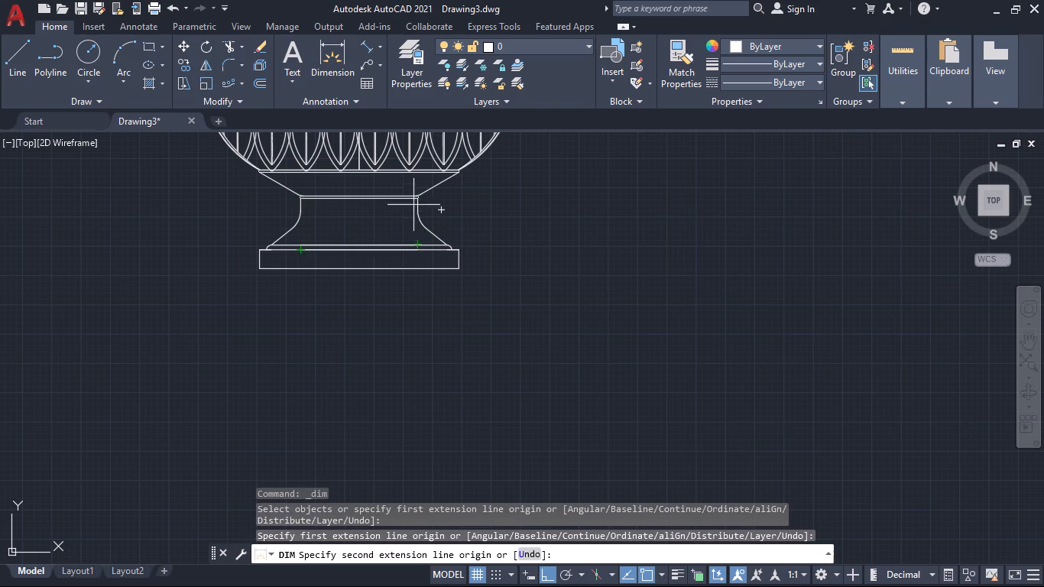
left_click(418, 245)
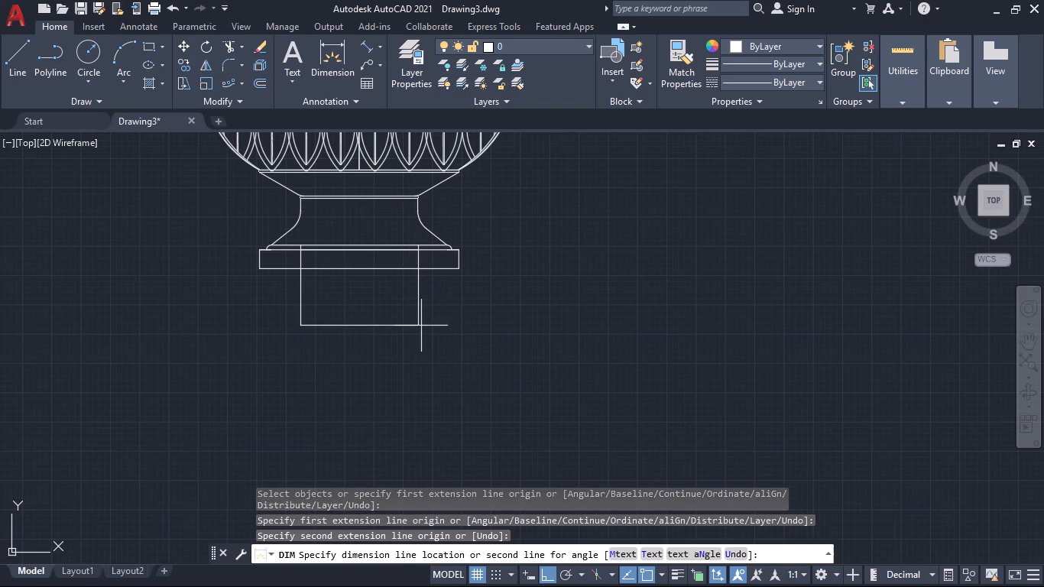
left_click(421, 326)
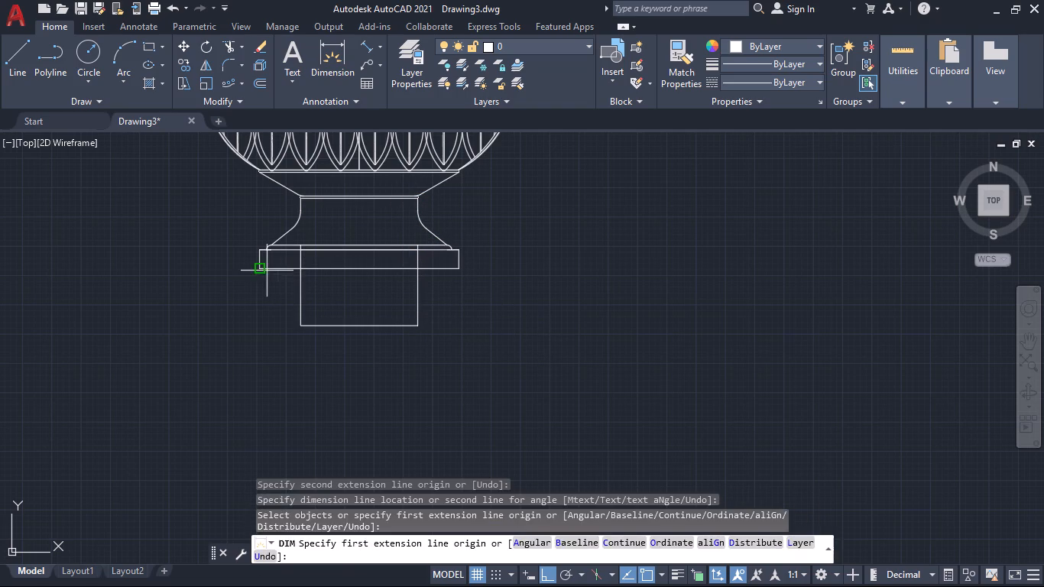
Dimension the full width of the base plate, placing the dimension line below the neck-width dimension.
left_click(259, 270)
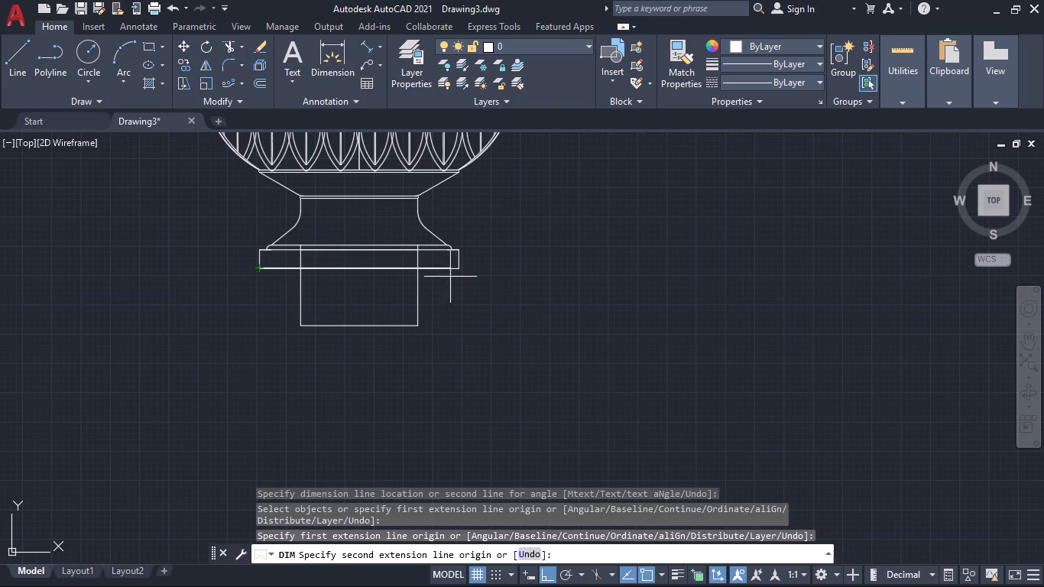
left_click(459, 270)
left_click(462, 349)
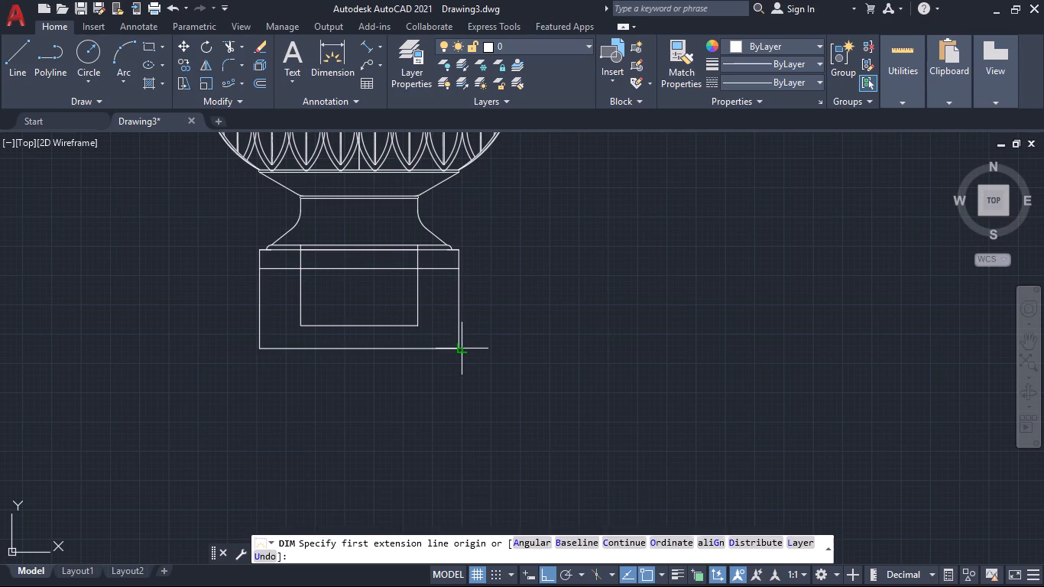
Add a vertical dimension from the top of the neck to the bottom of the base, placed to the right of the pedestal.
middle_click_drag(601, 237, 647, 318)
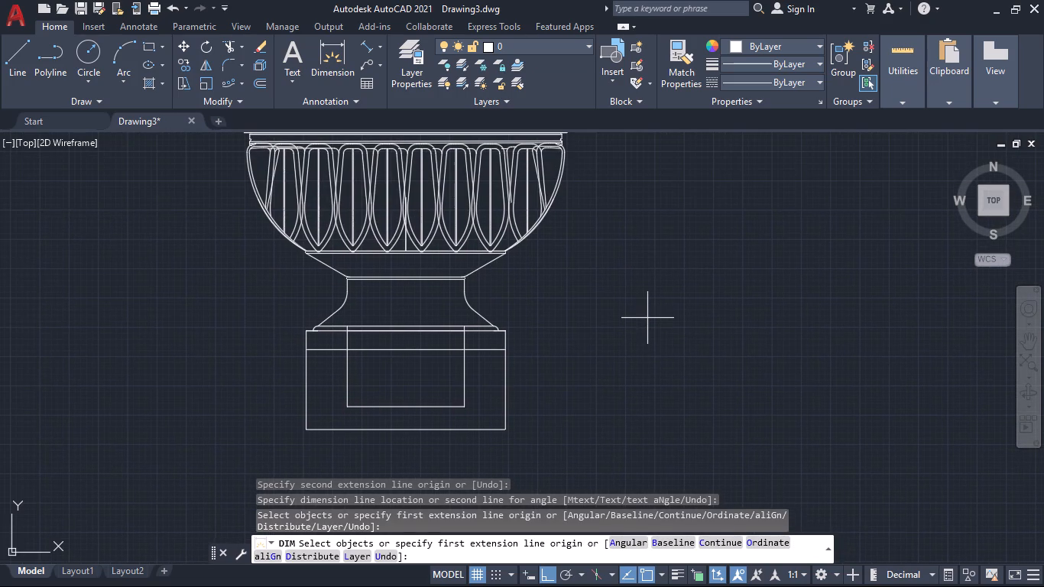
scroll(657, 317, "down", 1)
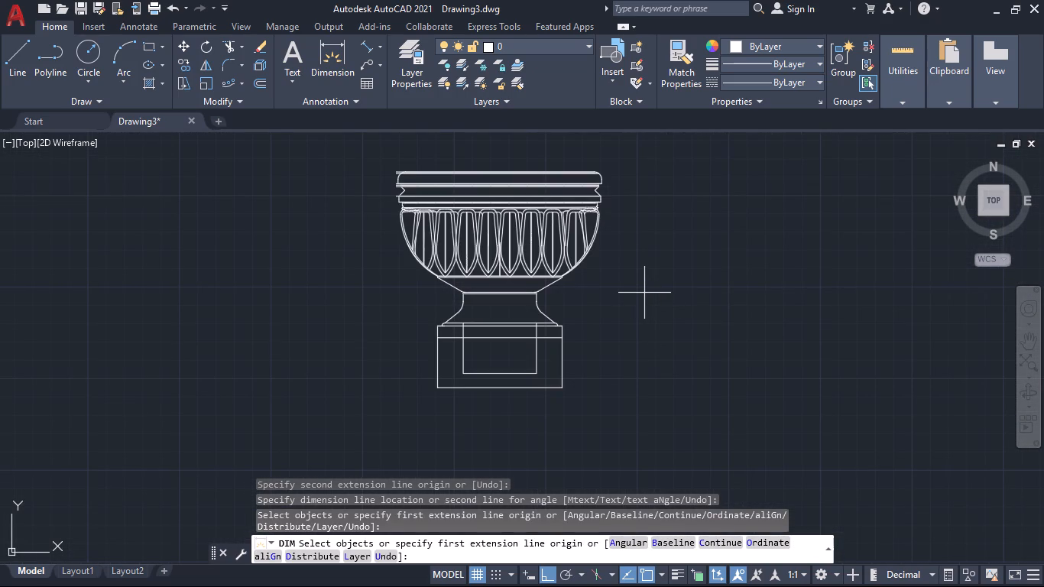
middle_click_drag(644, 293, 592, 349)
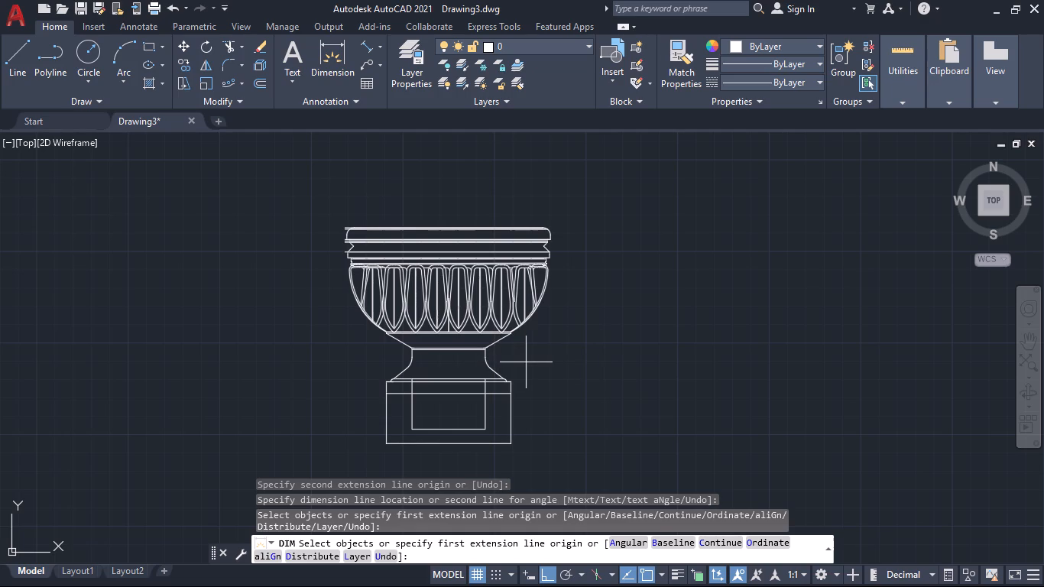
left_click(488, 351)
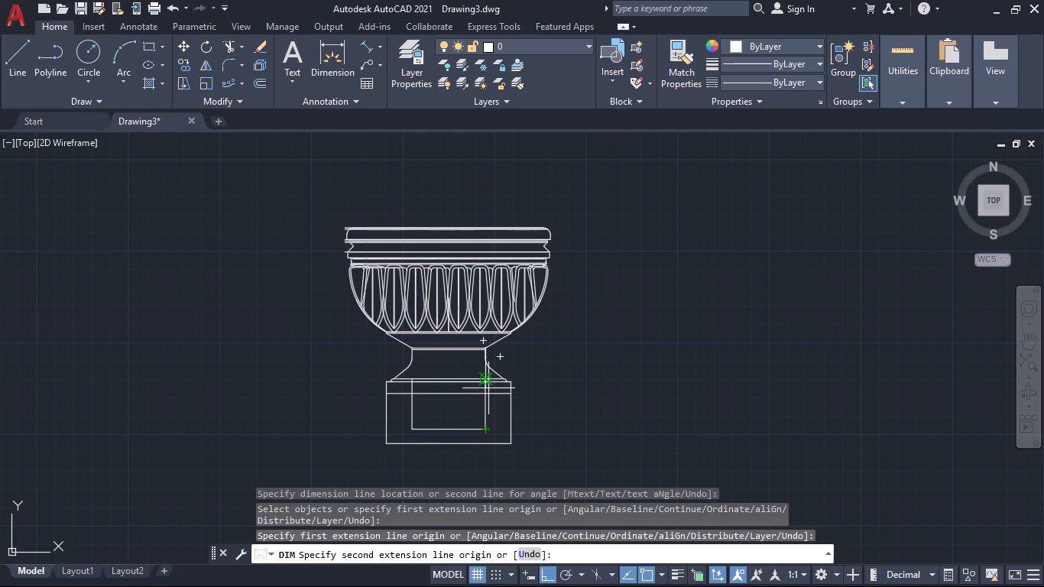
scroll(488, 388, "up", 3)
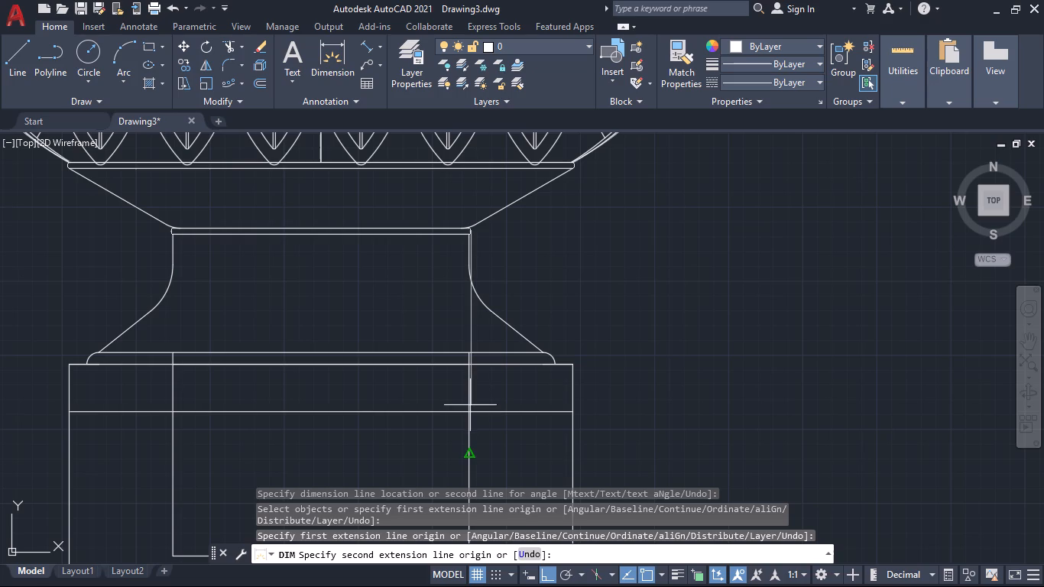
left_click(471, 411)
left_click(826, 401)
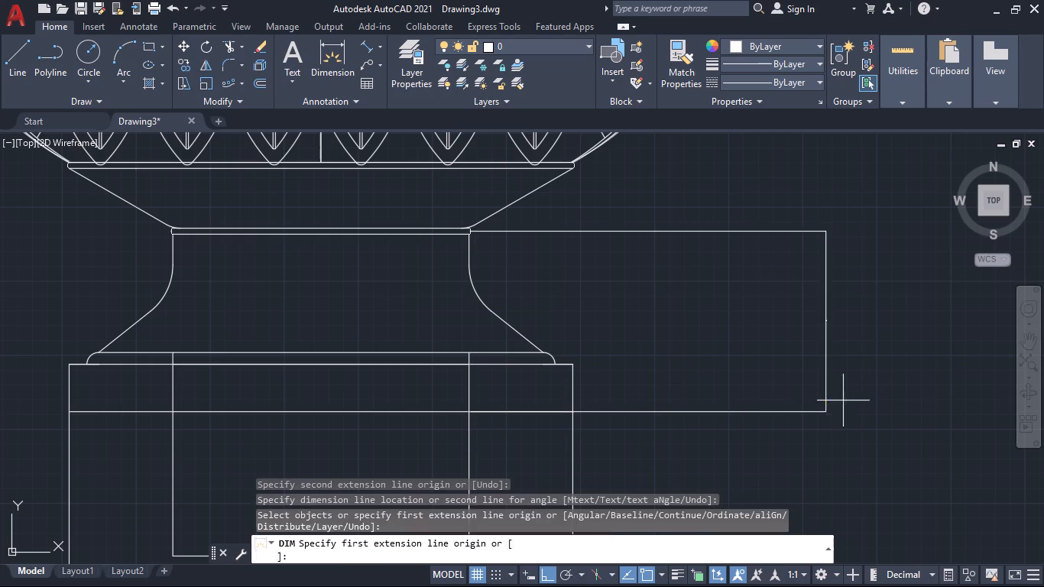
Dimension the bowl's overall height from the rim's top edge to the base's bottom, placed outside the pedestal-height dimension.
scroll(858, 392, "down", 2)
middle_click_drag(879, 300, 732, 309)
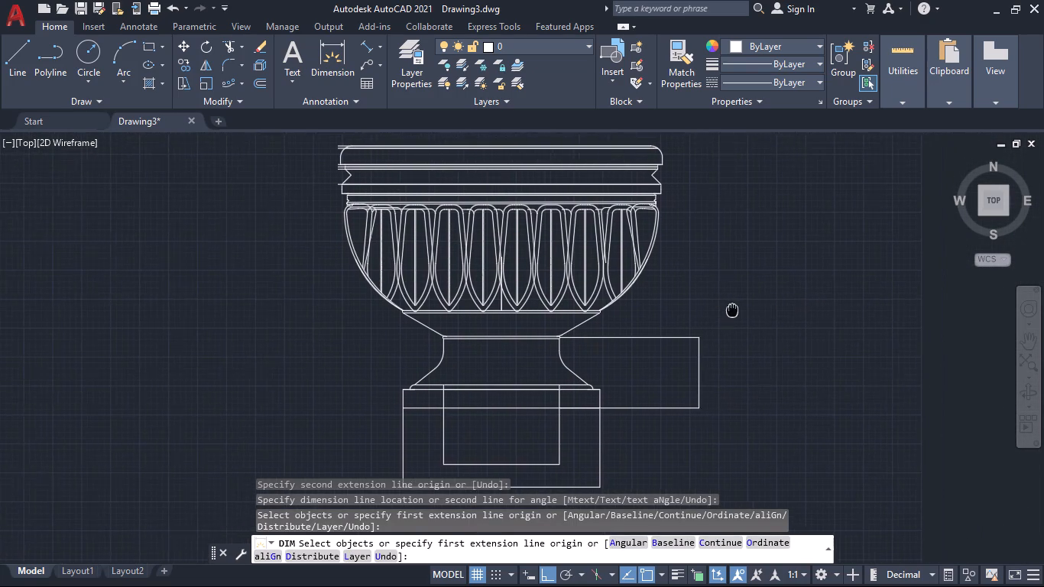
middle_click_drag(732, 309, 702, 326)
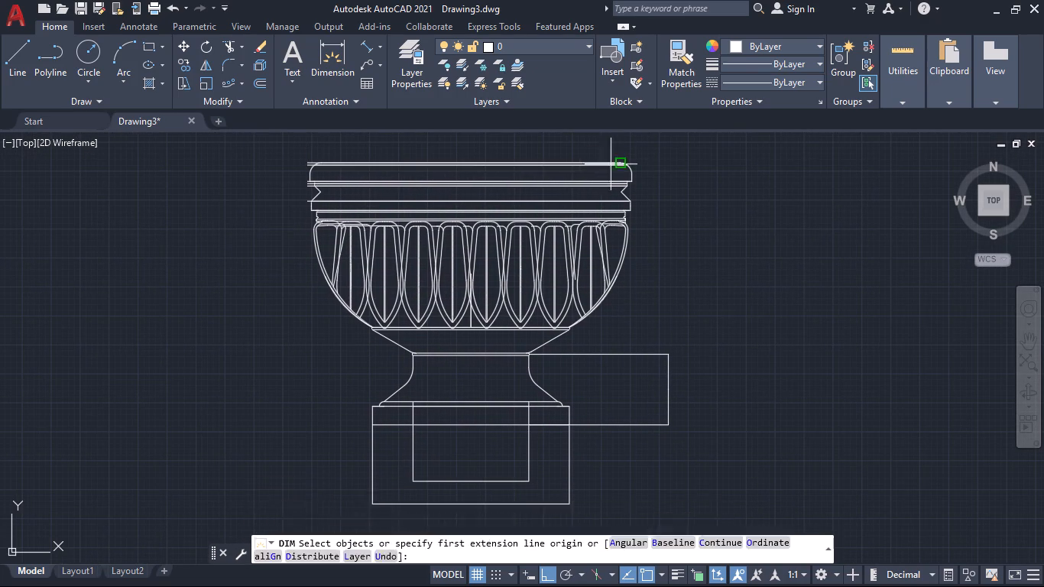
scroll(628, 164, "up", 3)
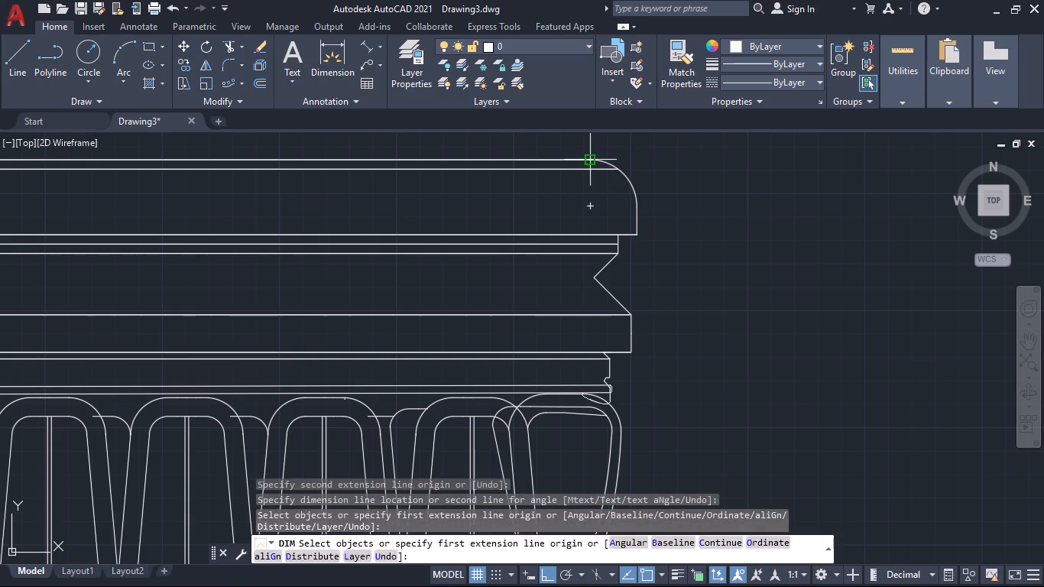
left_click(592, 161)
scroll(652, 216, "down", 6)
scroll(651, 281, "up", 3)
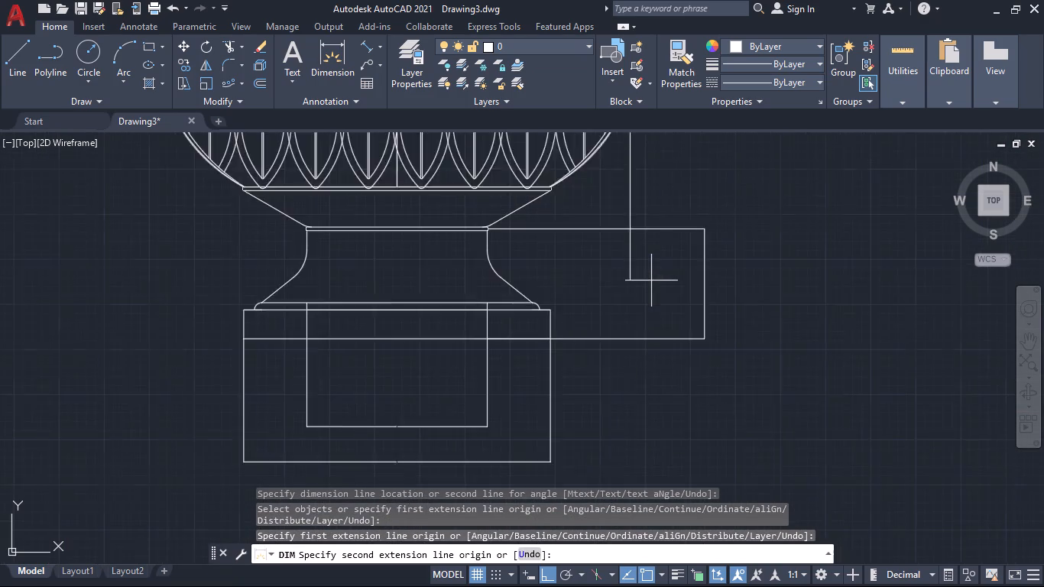
scroll(651, 281, "up", 2)
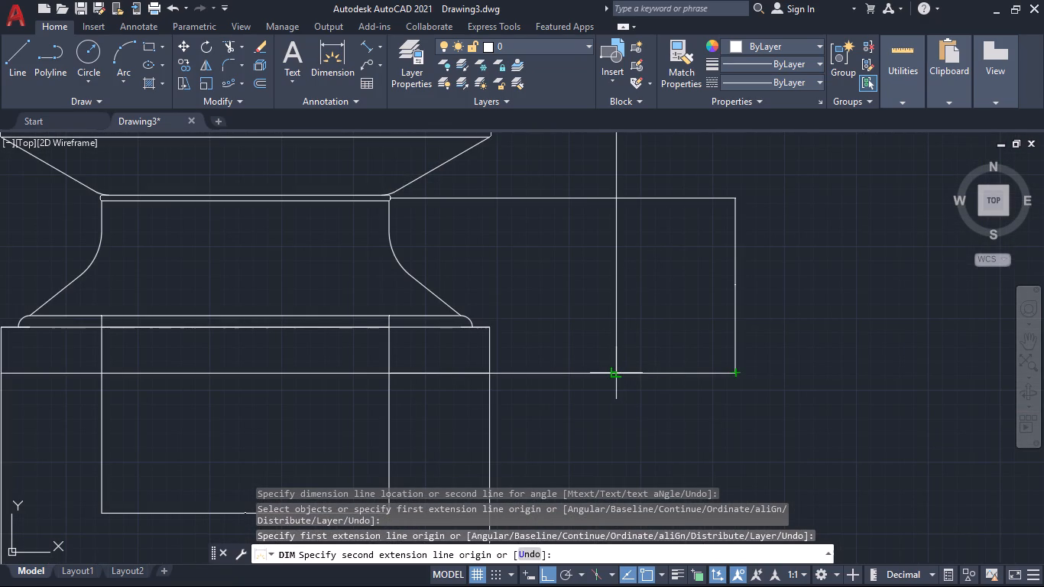
left_click(618, 371)
scroll(809, 362, "down", 2)
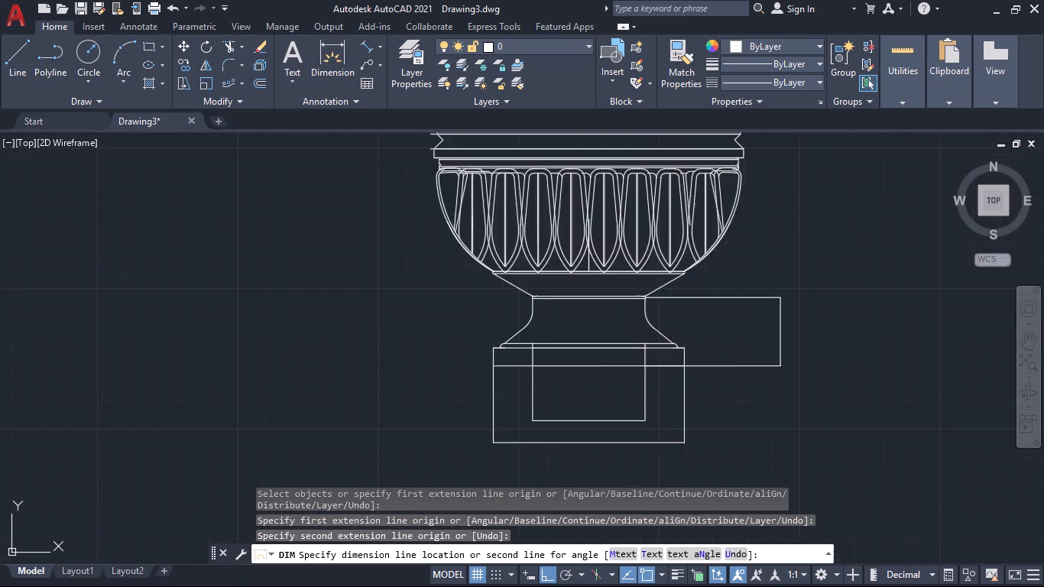
scroll(812, 362, "down", 1)
left_click(828, 361)
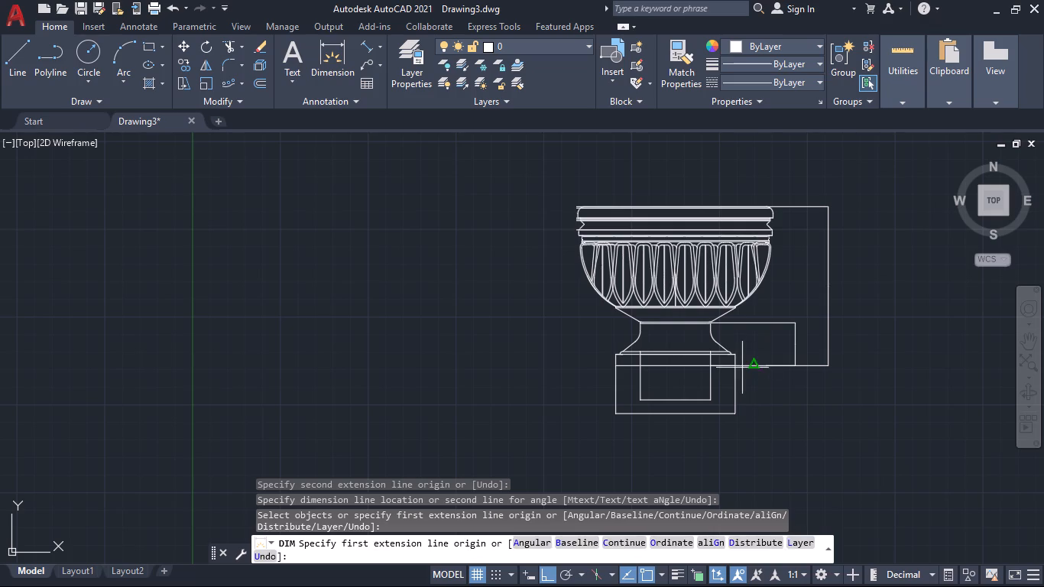
Dimension the rim's flat top edge between its two rounded corners, placing the dimension line above the bowl.
middle_click_drag(482, 271, 376, 356)
scroll(463, 281, "up", 2)
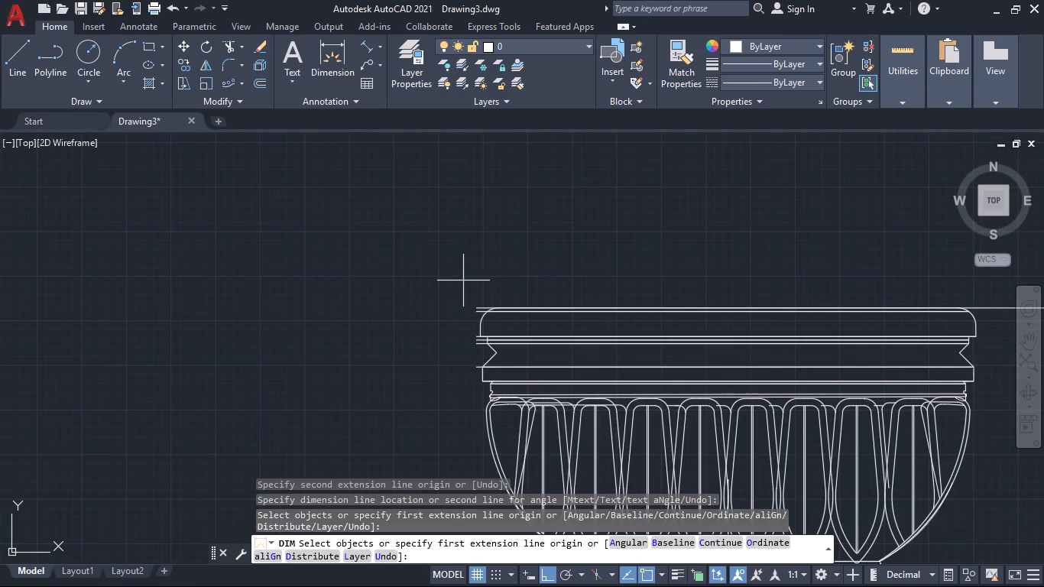
scroll(489, 305, "up", 4)
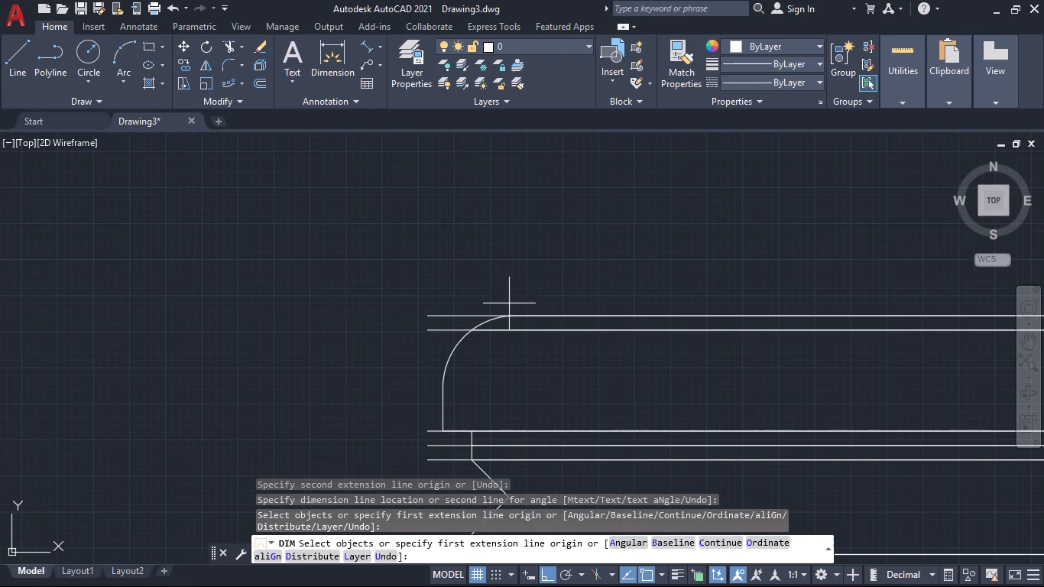
left_click(517, 319)
scroll(570, 296, "down", 4)
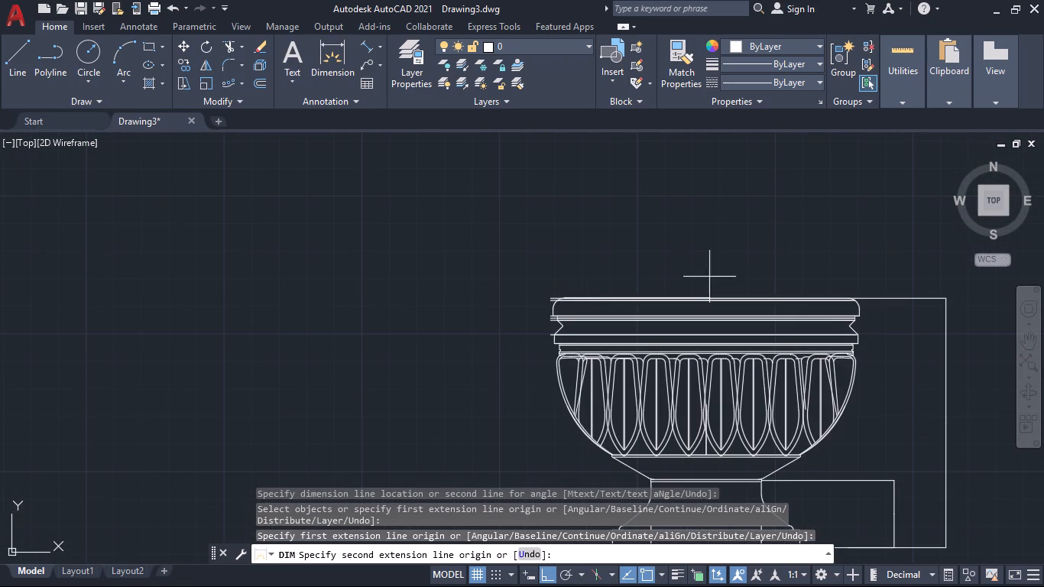
scroll(835, 297, "up", 2)
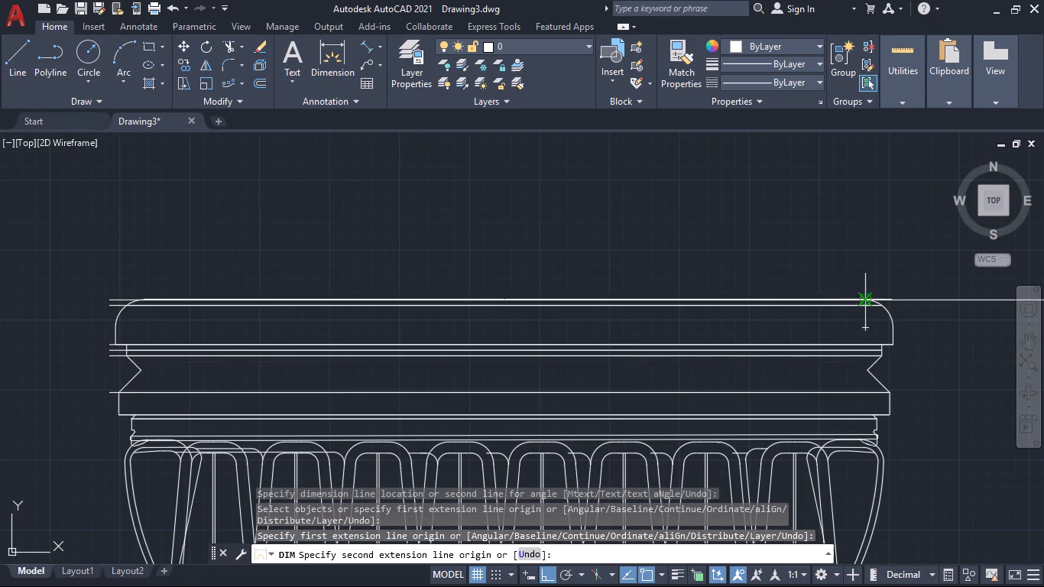
left_click(866, 300)
left_click(848, 196)
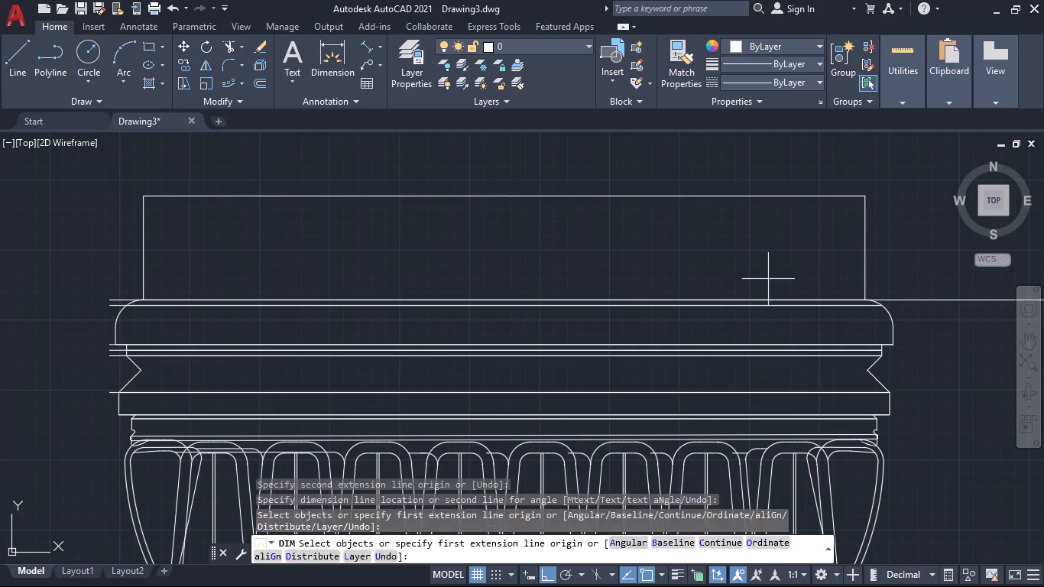
Dimension the rim's full outer width between its lower corners, placing it above the flat-edge dimension, and finish dimensioning.
scroll(161, 337, "up", 3)
scroll(81, 329, "down", 1)
middle_click_drag(117, 325, 398, 315)
left_click(299, 343)
scroll(563, 327, "down", 5)
scroll(769, 323, "up", 6)
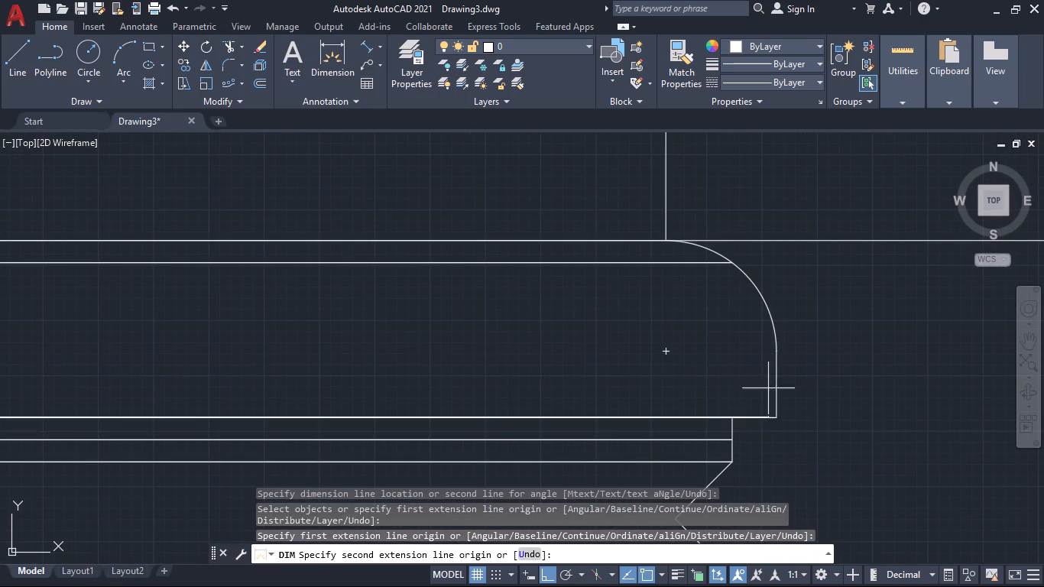
left_click(777, 418)
scroll(773, 284, "down", 4)
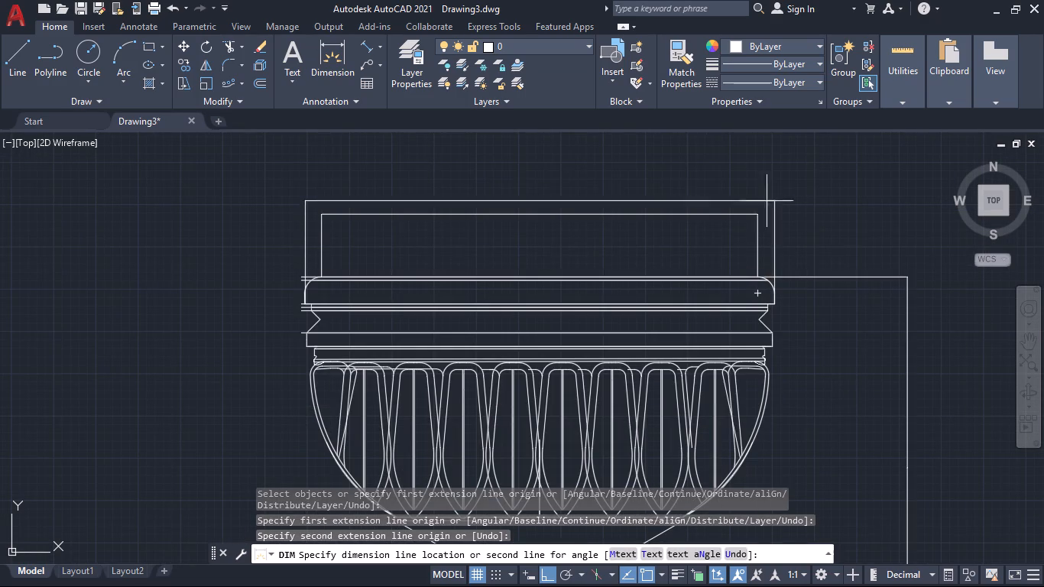
left_click(765, 158)
key("Escape")
key("grave")
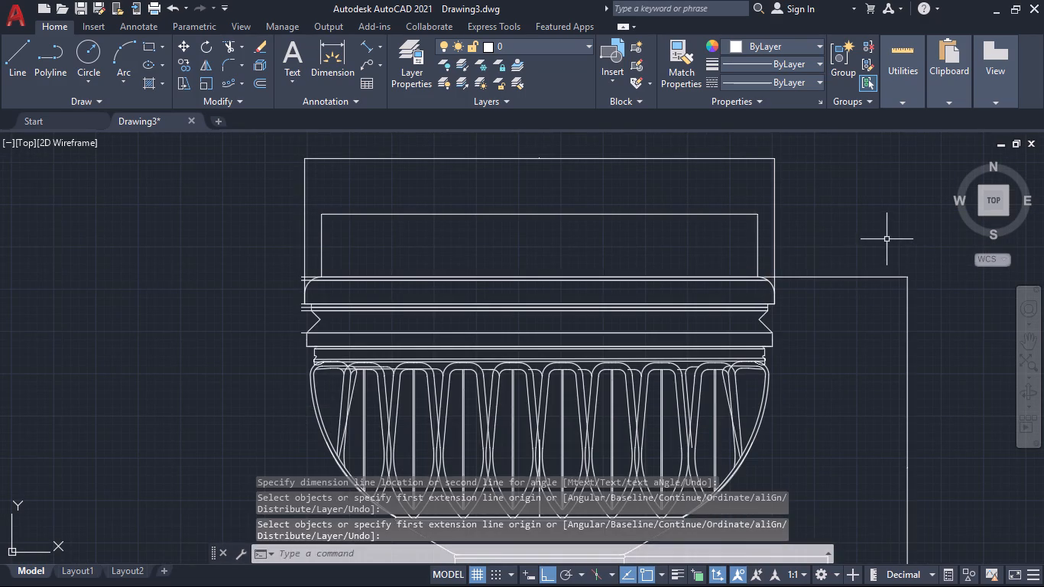
Trim the horizontal line ends that overhang the left side of the rim's rounded top and notched moldings.
scroll(242, 290, "up", 2)
type("tr")
key("Return")
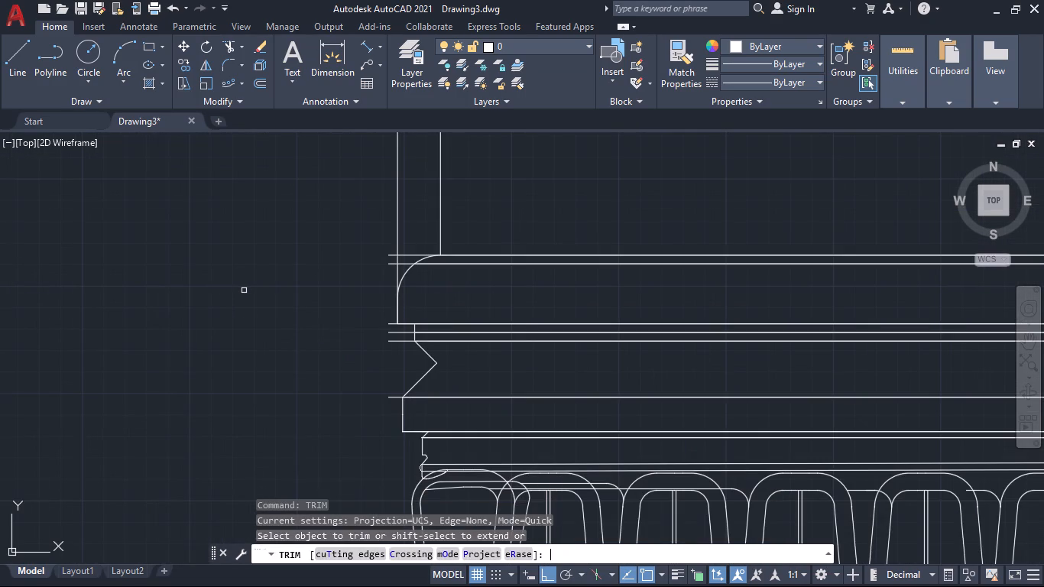
scroll(422, 242, "up", 1)
left_click(401, 255)
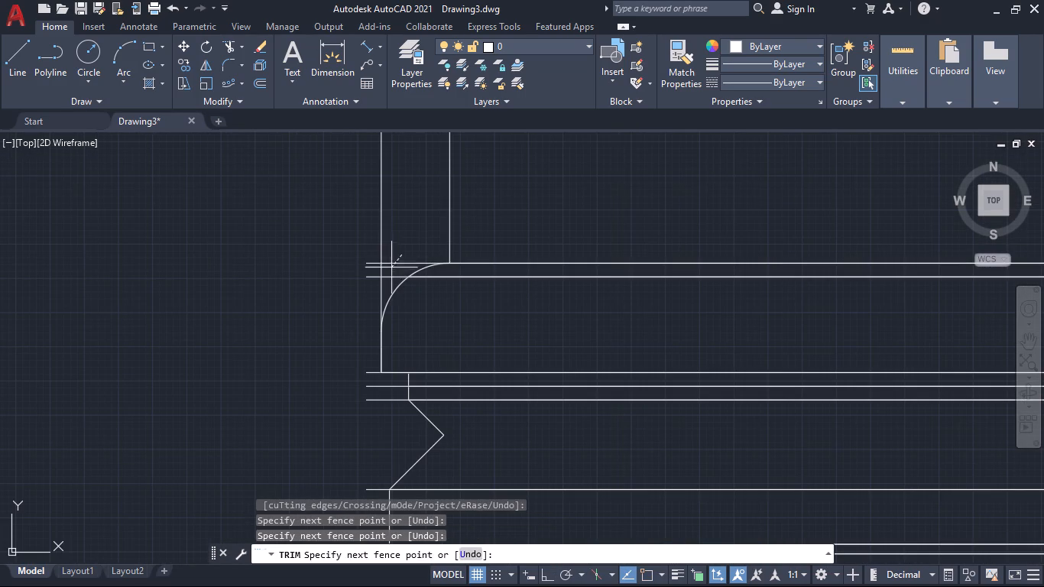
left_click(387, 287)
scroll(400, 273, "down", 3)
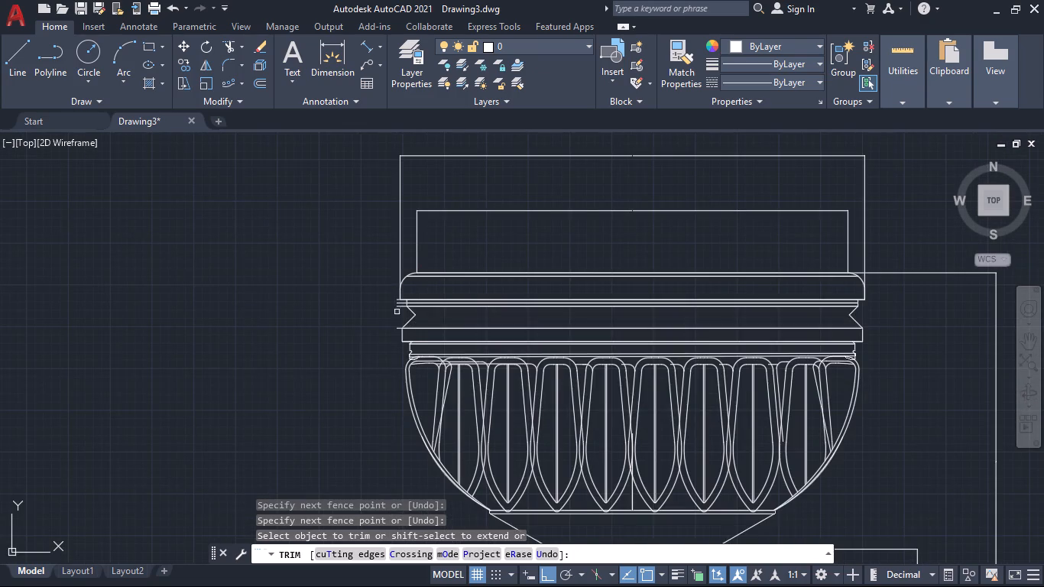
scroll(397, 303, "up", 4)
left_click(376, 266)
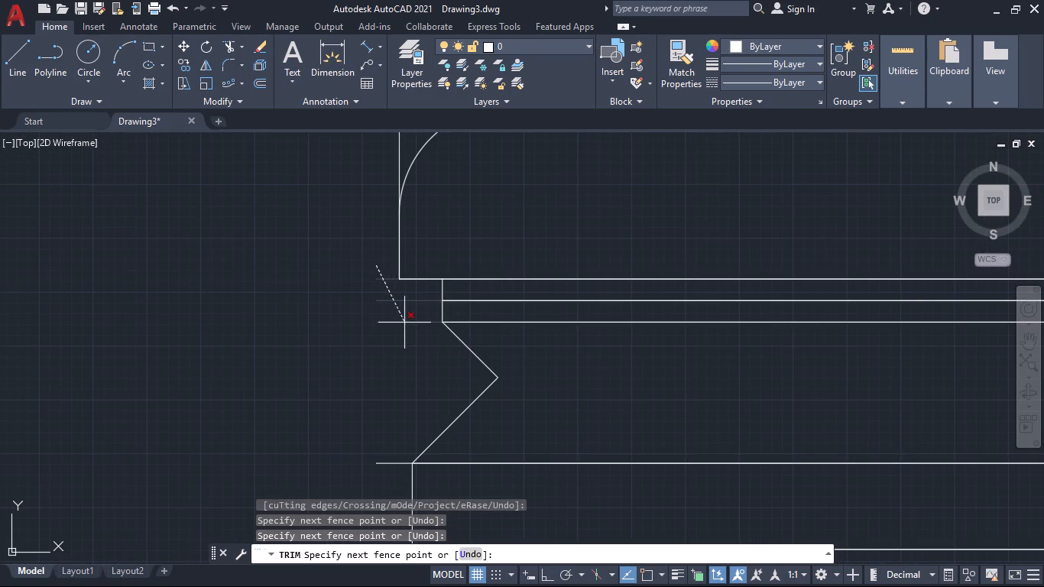
left_click(404, 323)
scroll(403, 327, "down", 4)
left_click(399, 351)
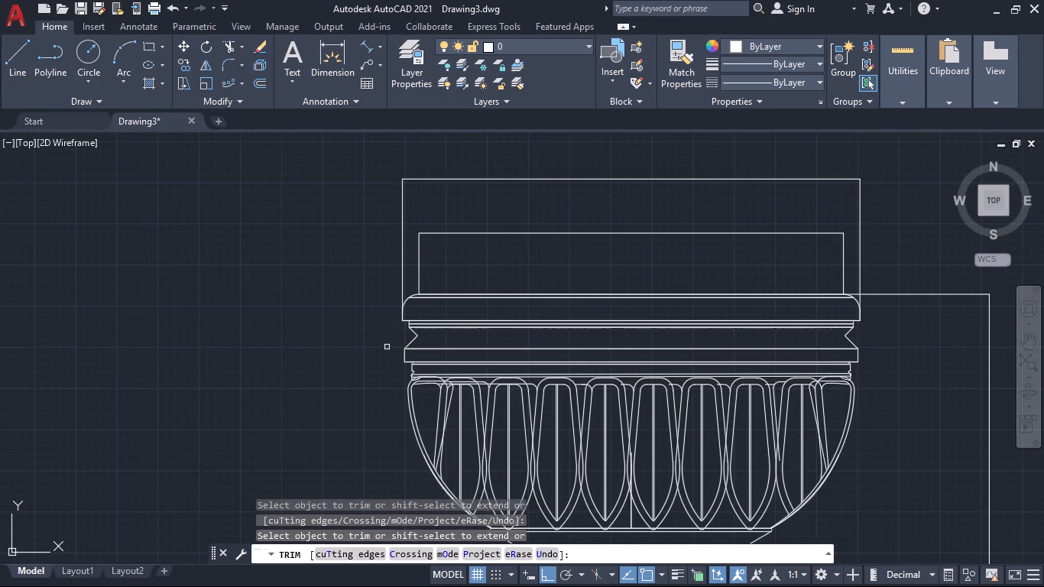
scroll(404, 355, "down", 1)
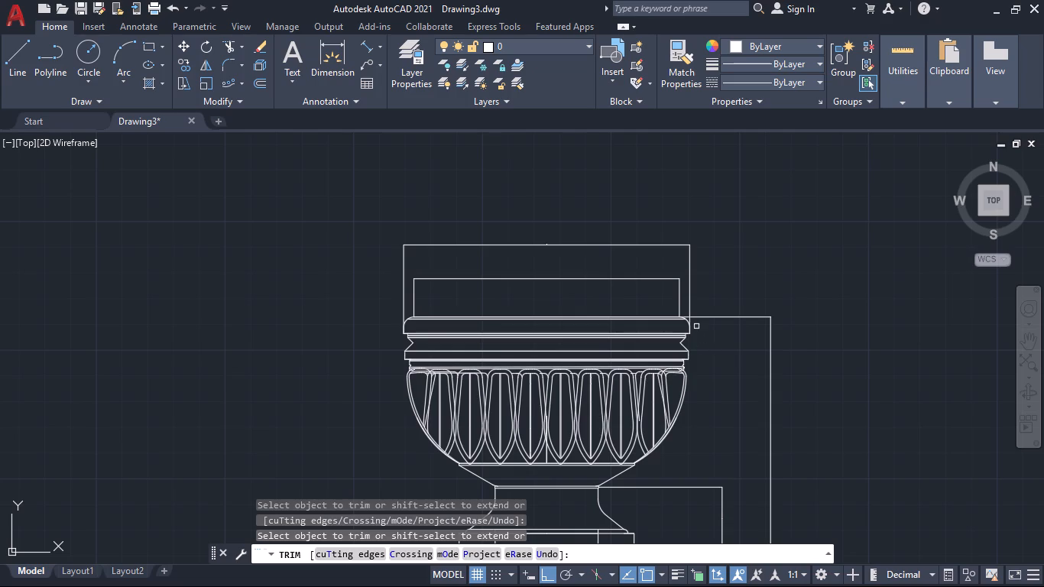
Finish trimming and set the Standard dimension style's arrow size to 4.
scroll(696, 326, "up", 1)
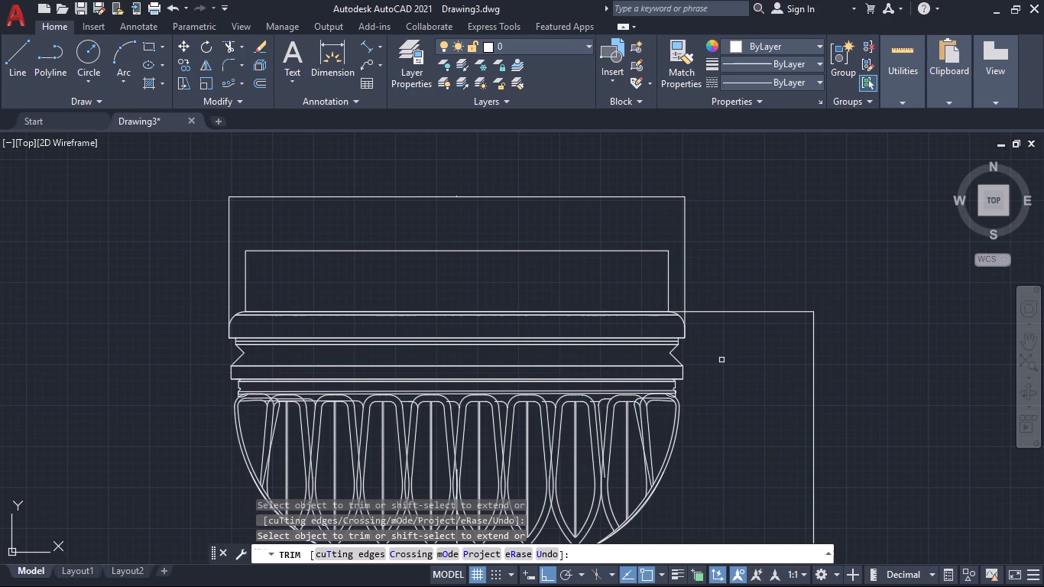
scroll(728, 361, "down", 1)
middle_click_drag(728, 391, 725, 253)
scroll(725, 253, "down", 1)
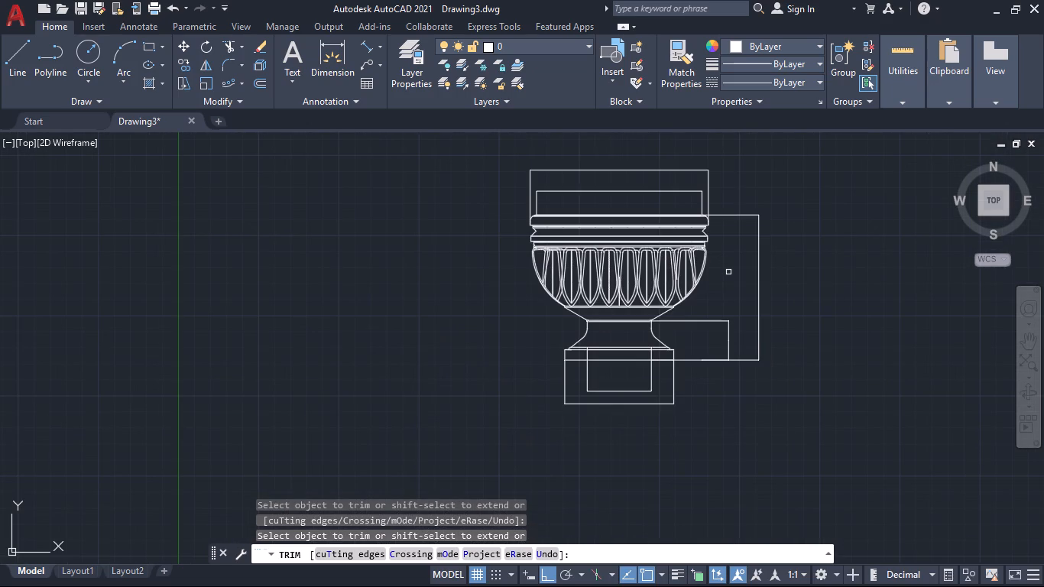
key("Escape")
key("d")
key("Return")
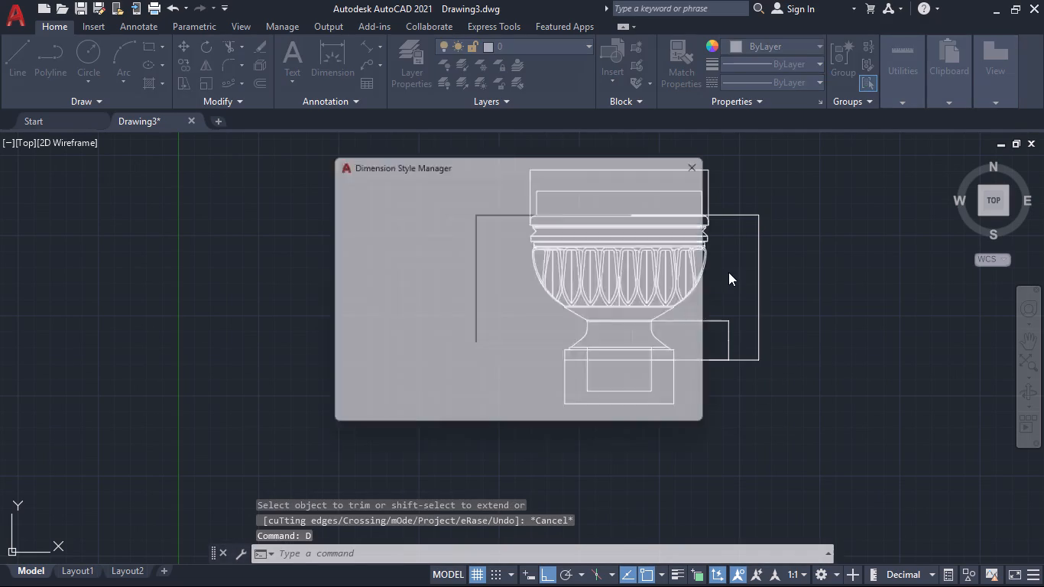
left_click(708, 262)
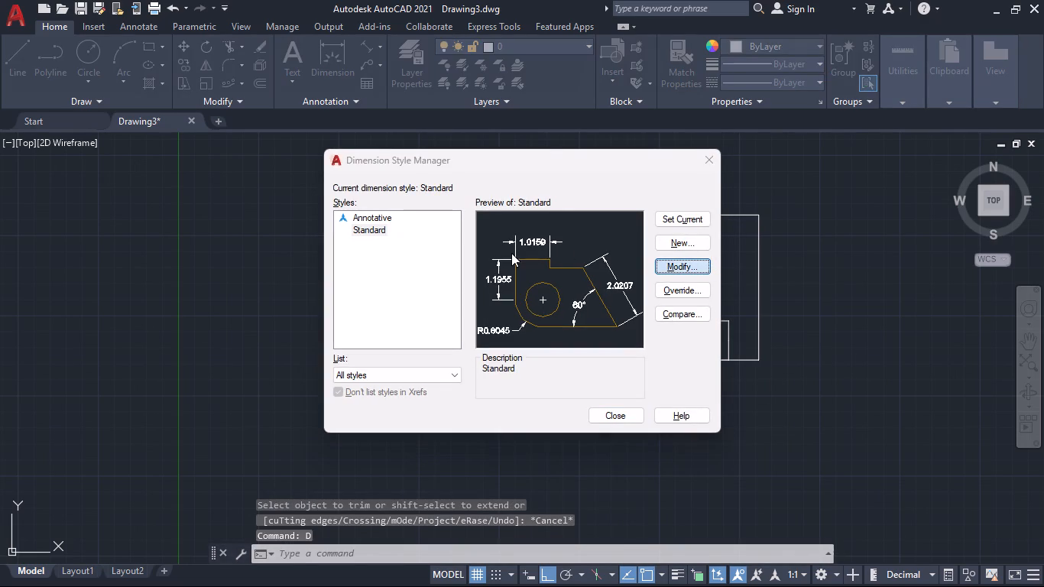
left_click(439, 174)
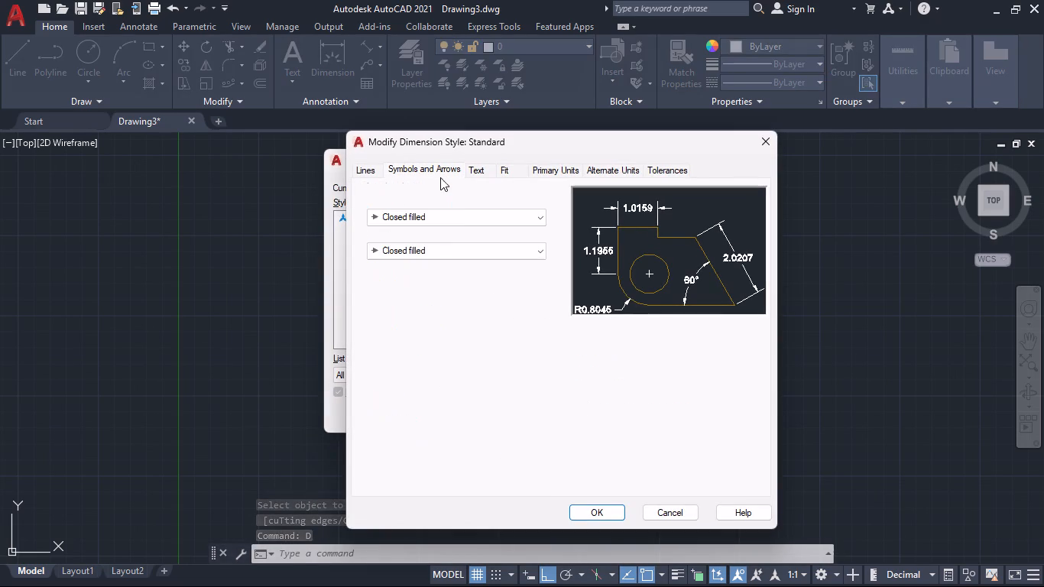
double_click(384, 327)
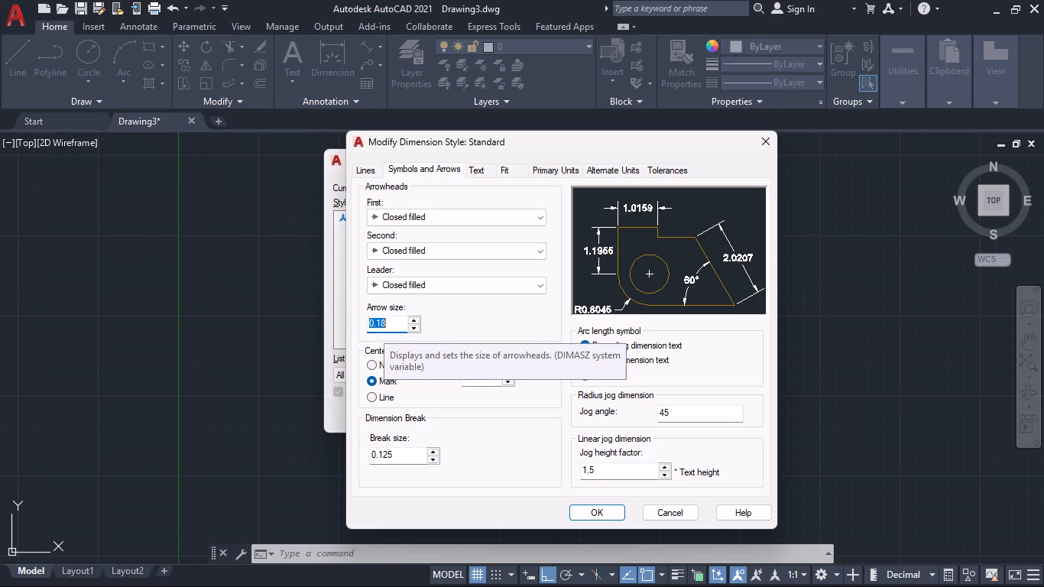
key("4")
key("Return")
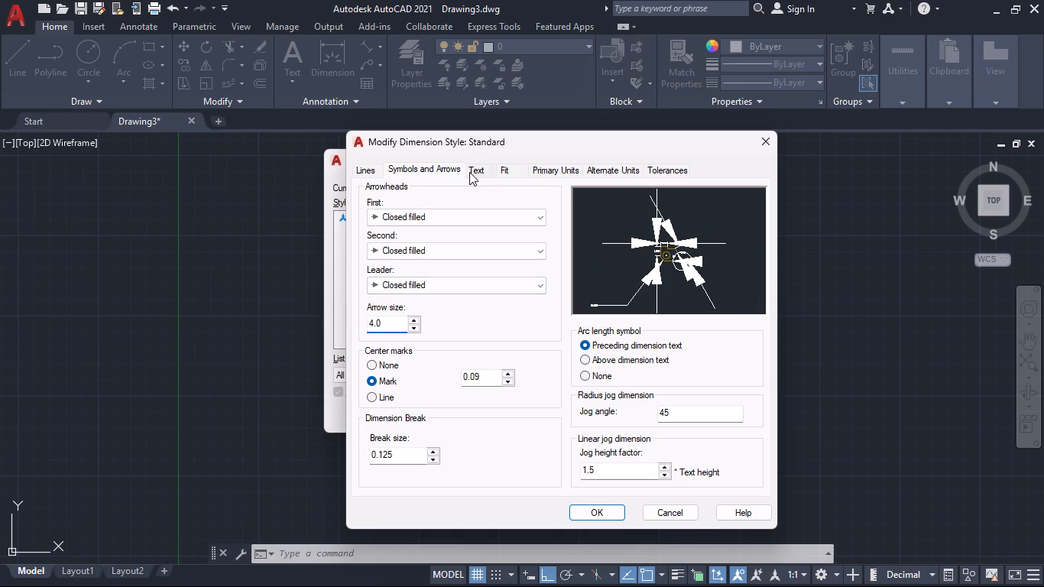
Set the Standard style's dimension text height to 4.75, align the text with the dimension line, and make the style current.
left_click(475, 172)
double_click(526, 280)
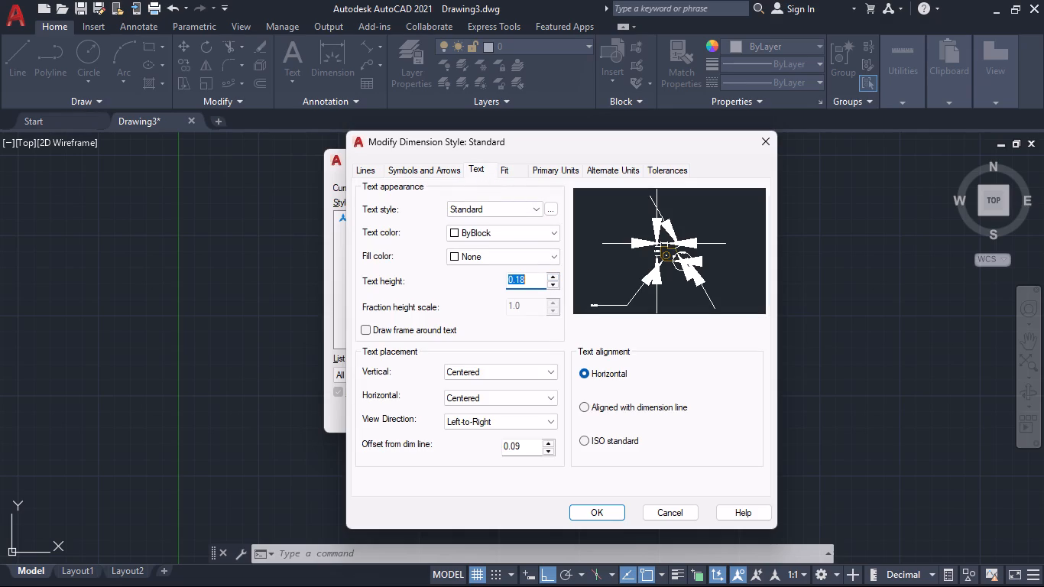
type("4.75")
key("Return")
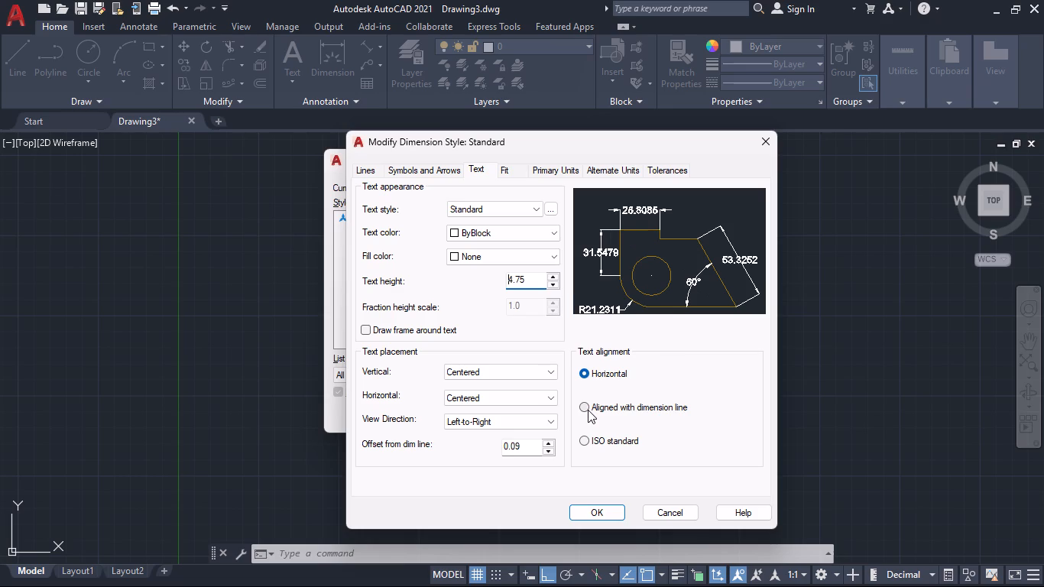
left_click(588, 410)
left_click(607, 516)
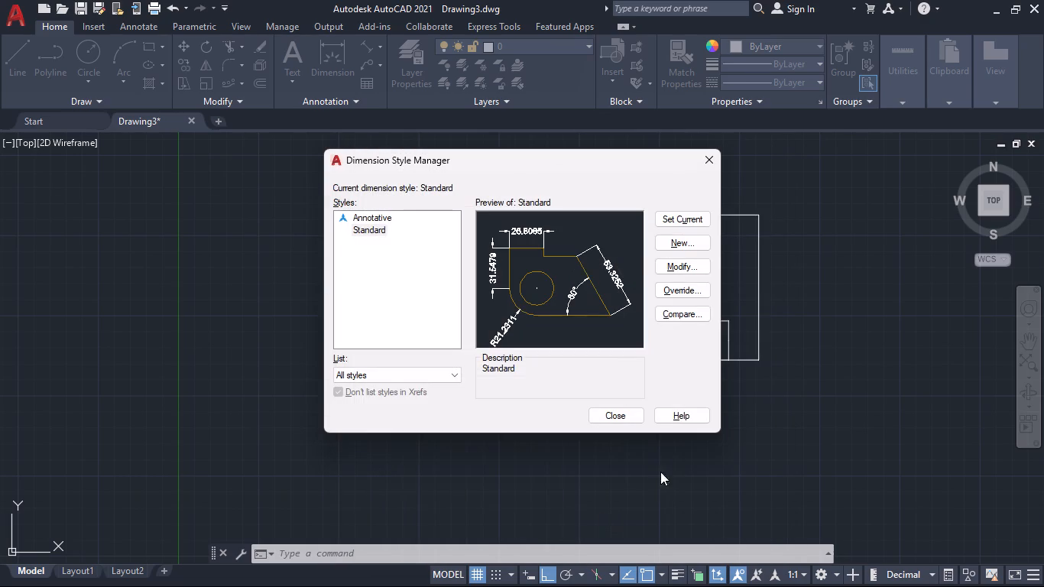
left_click(697, 222)
left_click(618, 412)
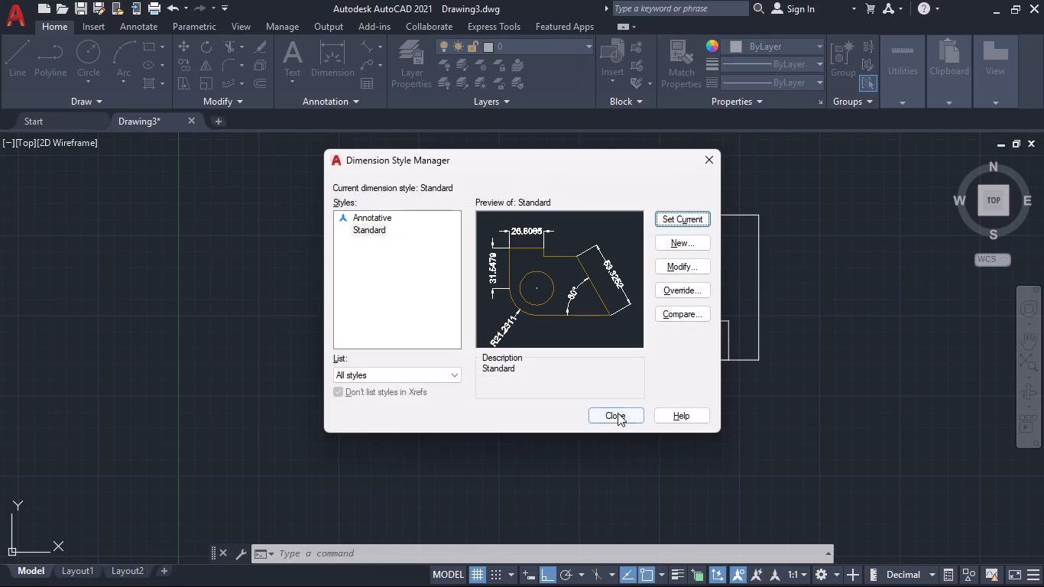
Set the Standard dimension style's linear precision to 0, with no decimal places.
scroll(734, 351, "up", 2)
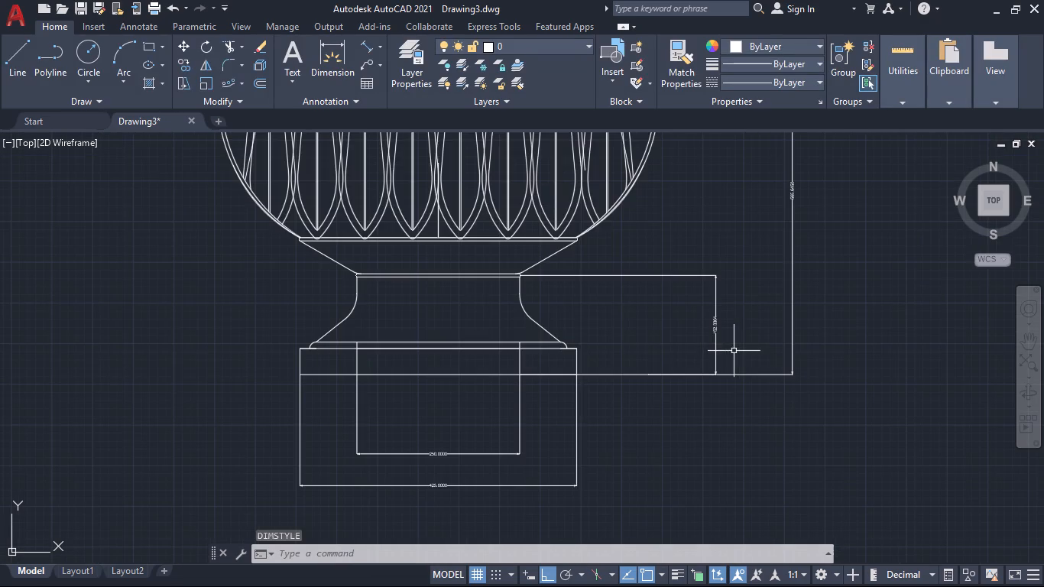
scroll(735, 347, "up", 2)
scroll(731, 337, "down", 4)
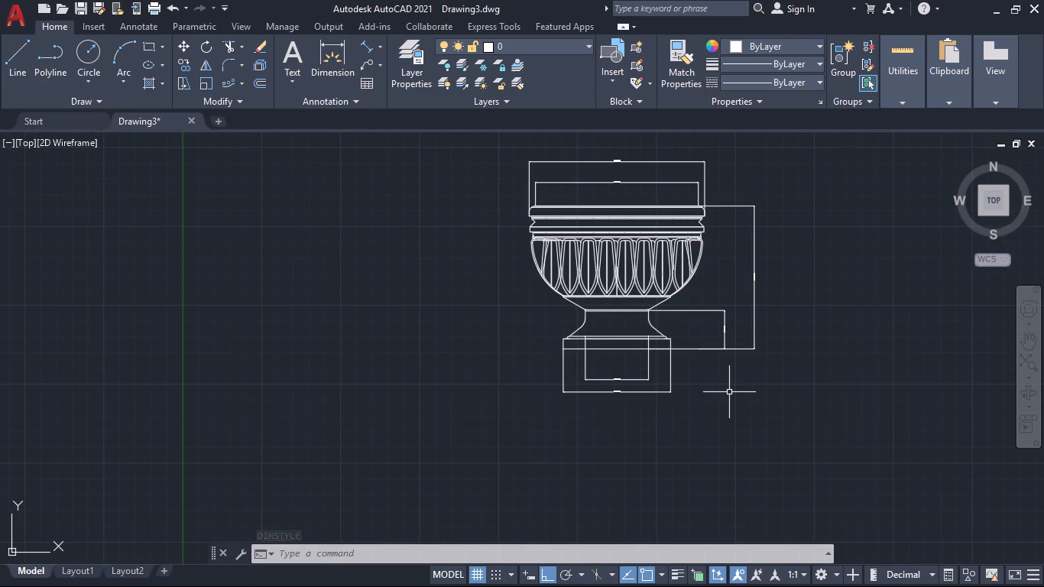
key("d")
key("Return")
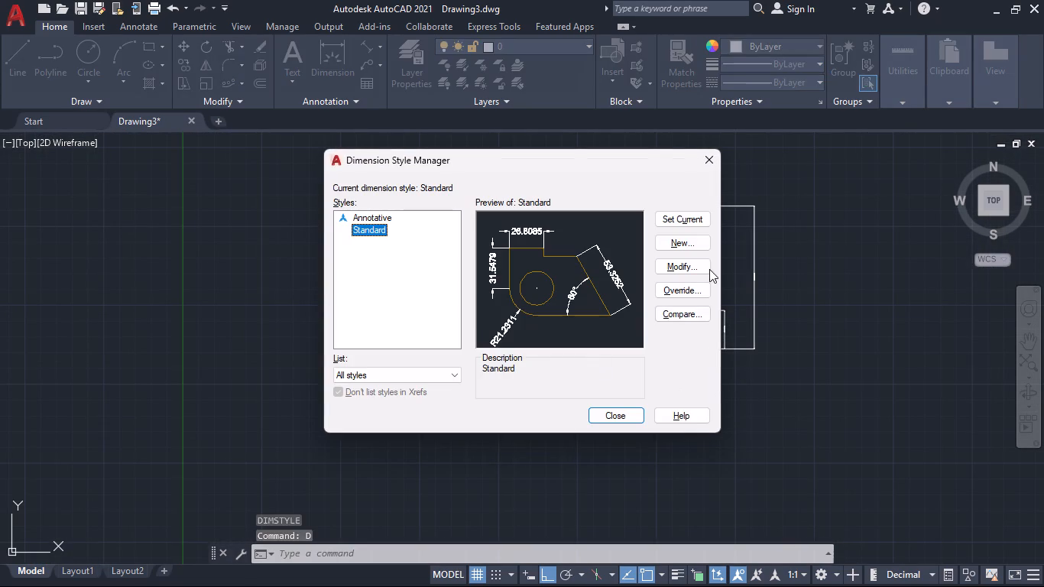
left_click(702, 265)
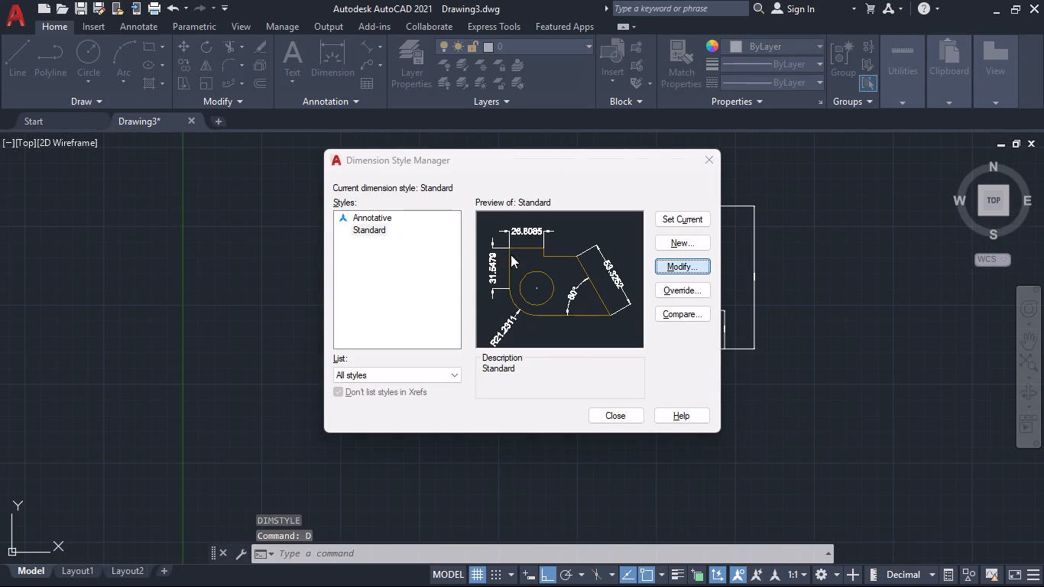
left_click(537, 172)
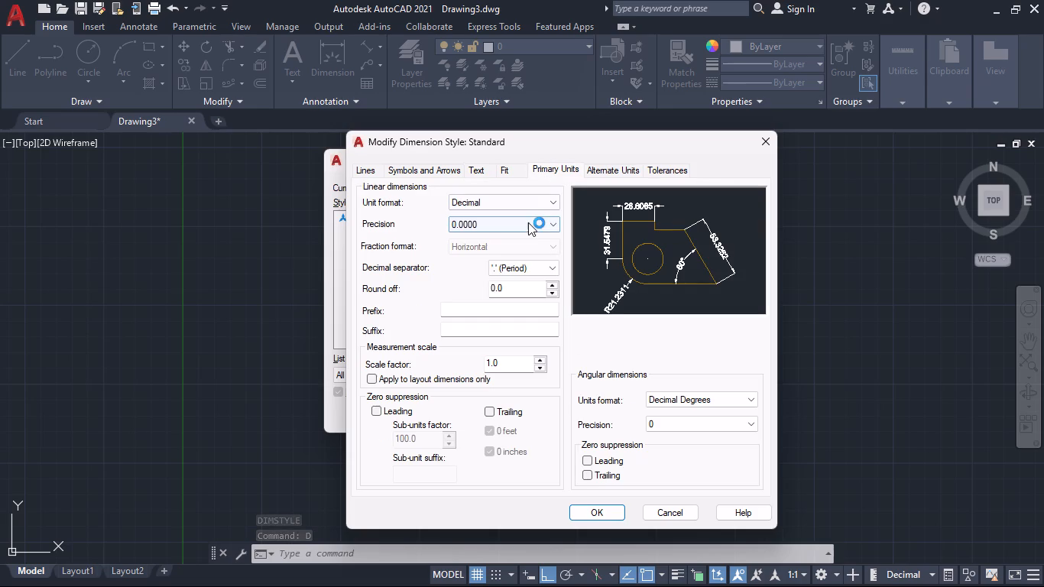
left_click(528, 222)
left_click(484, 235)
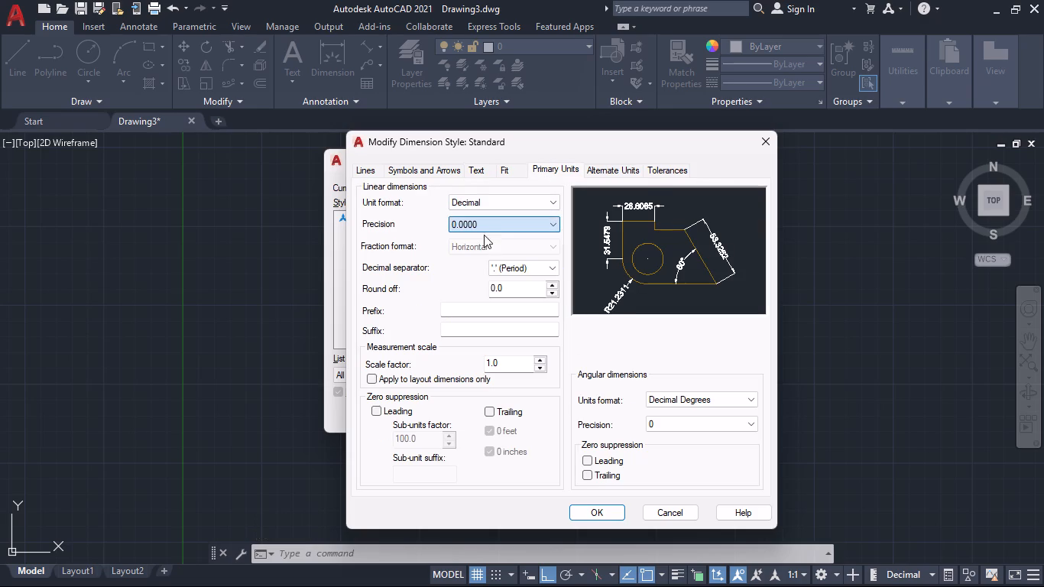
Set the Standard style's dimension text height to 7 and make the style current.
left_click(472, 170)
left_click(518, 273)
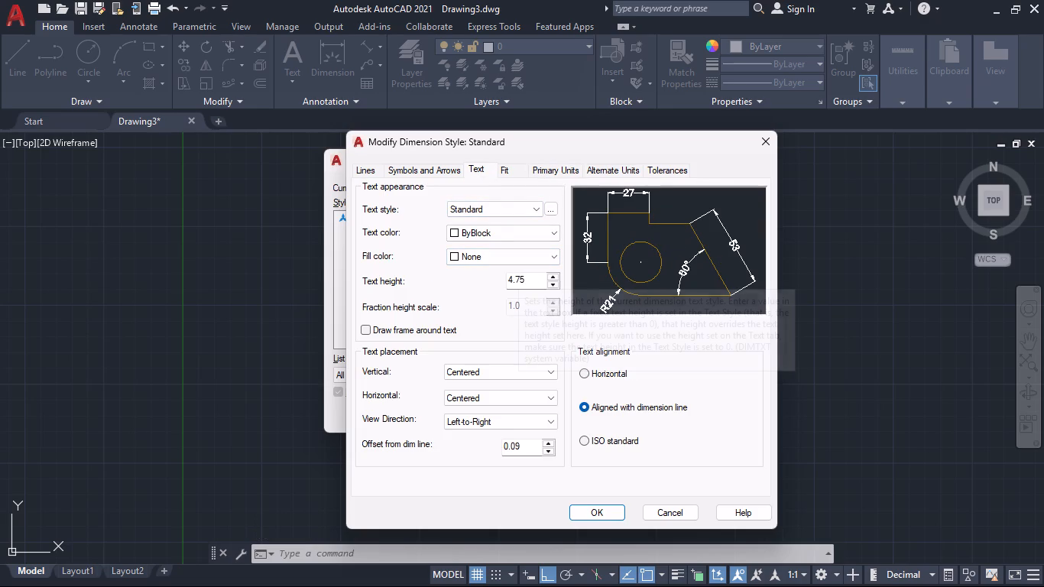
double_click(518, 276)
key("7")
key("Return")
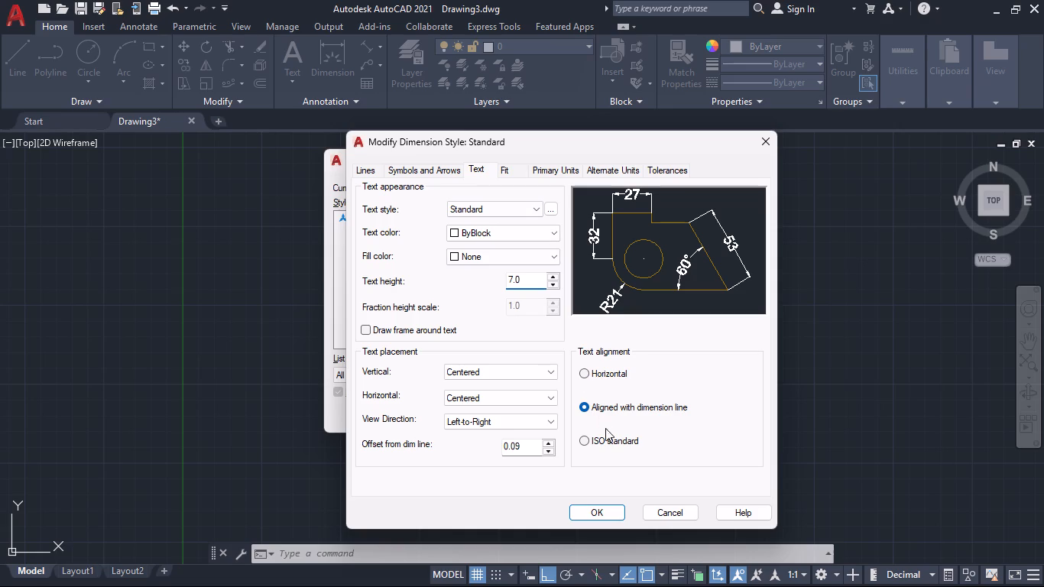
left_click(600, 509)
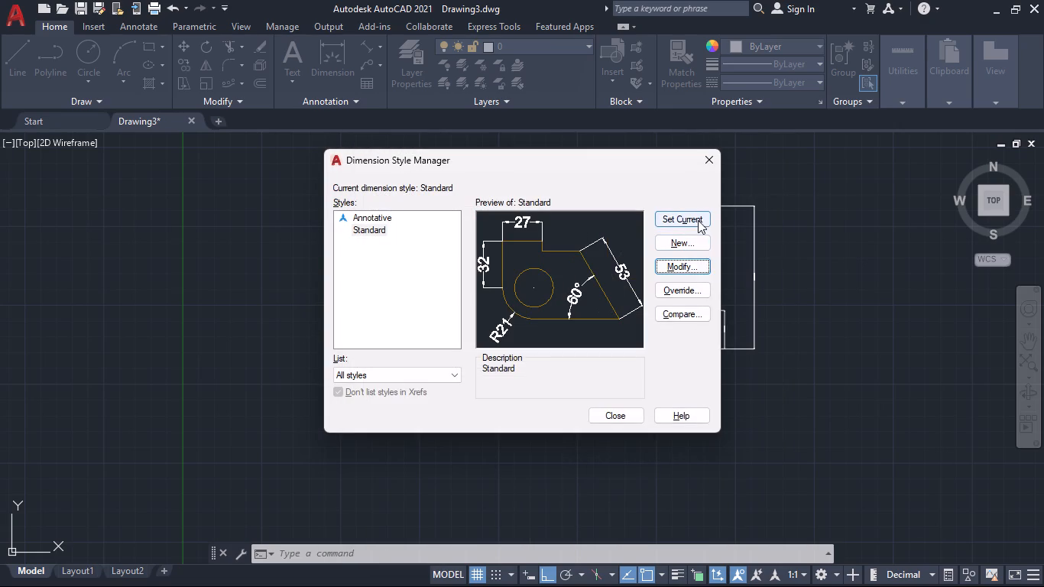
left_click(698, 220)
left_click(616, 419)
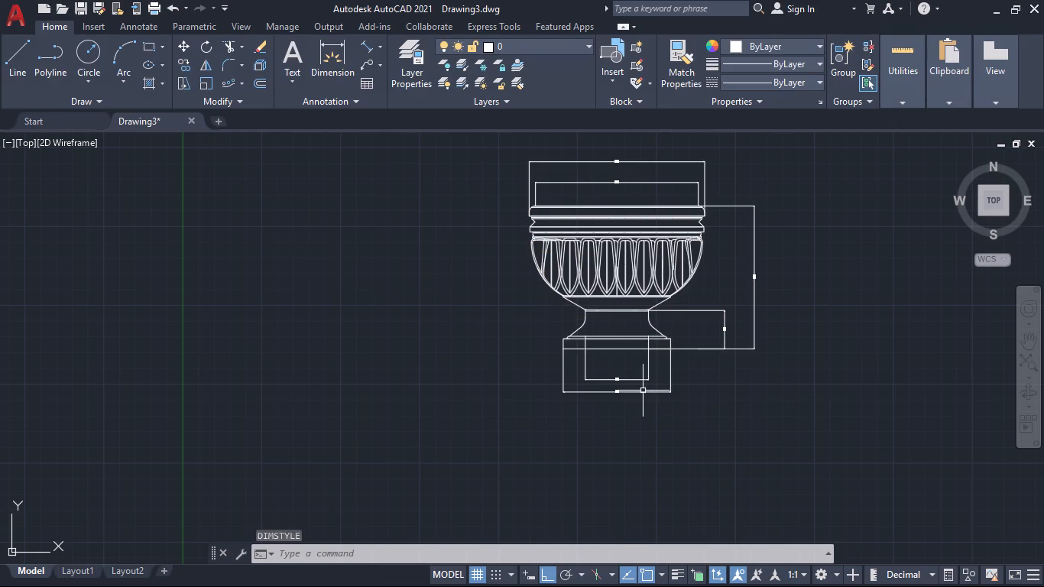
Examine the dimension text's size and legibility on the pedestal height, overall height and rim width dimensions.
scroll(718, 340, "up", 4)
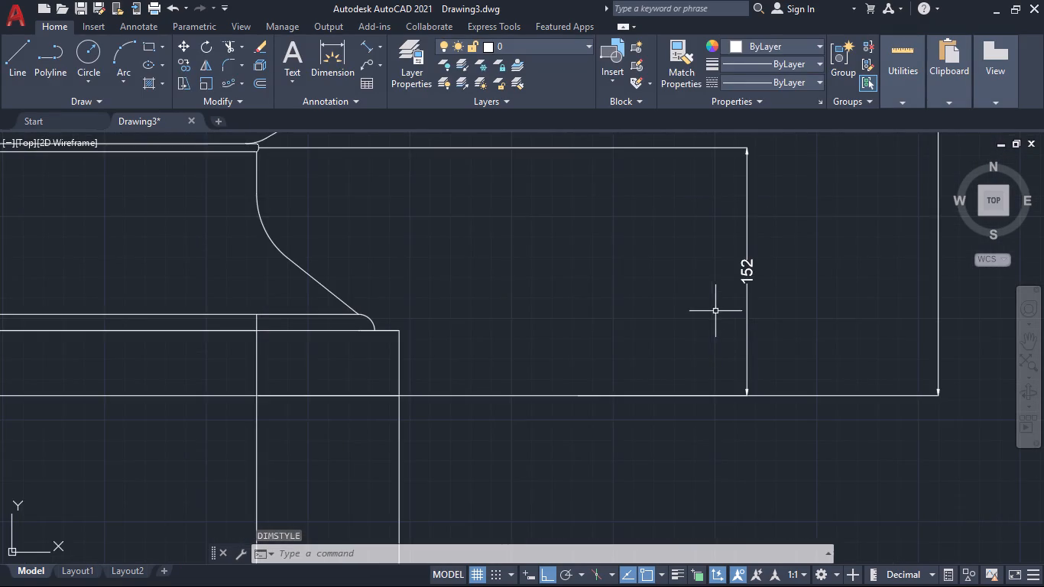
middle_click_drag(706, 297, 732, 375)
scroll(712, 343, "down", 3)
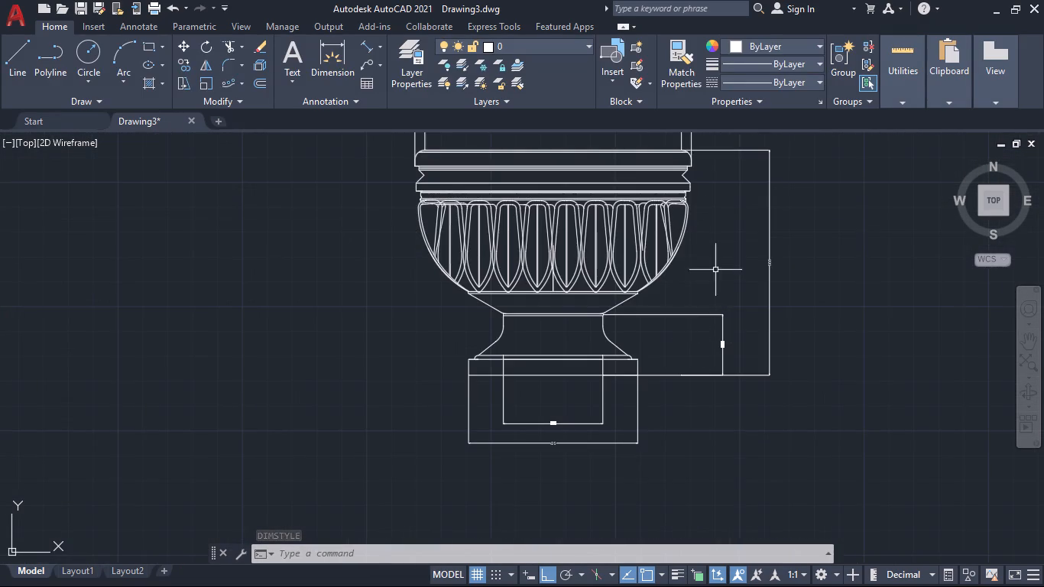
middle_click_drag(715, 270, 737, 366)
scroll(770, 321, "up", 3)
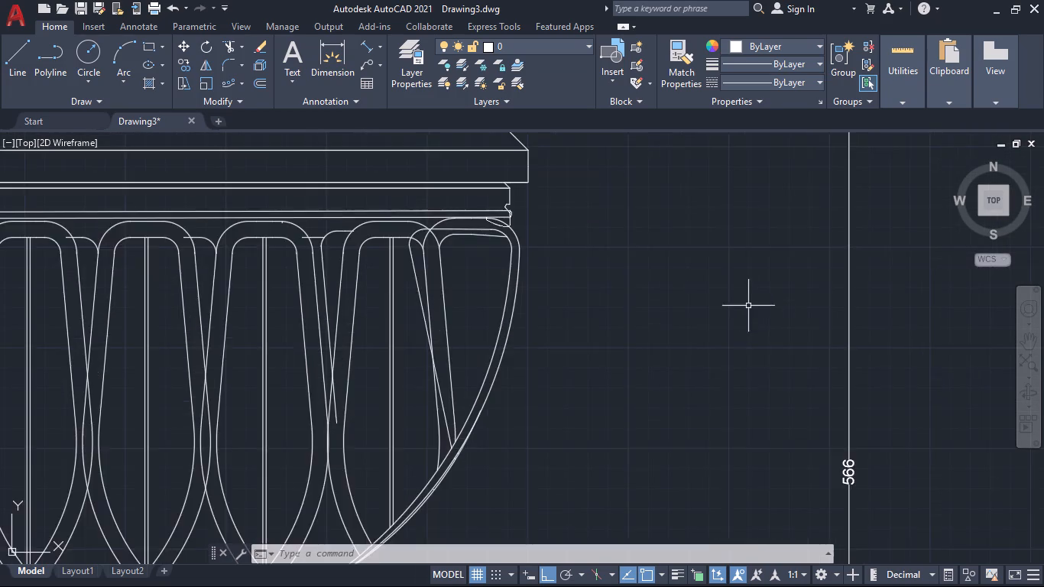
scroll(746, 303, "down", 2)
middle_click_drag(731, 291, 809, 377)
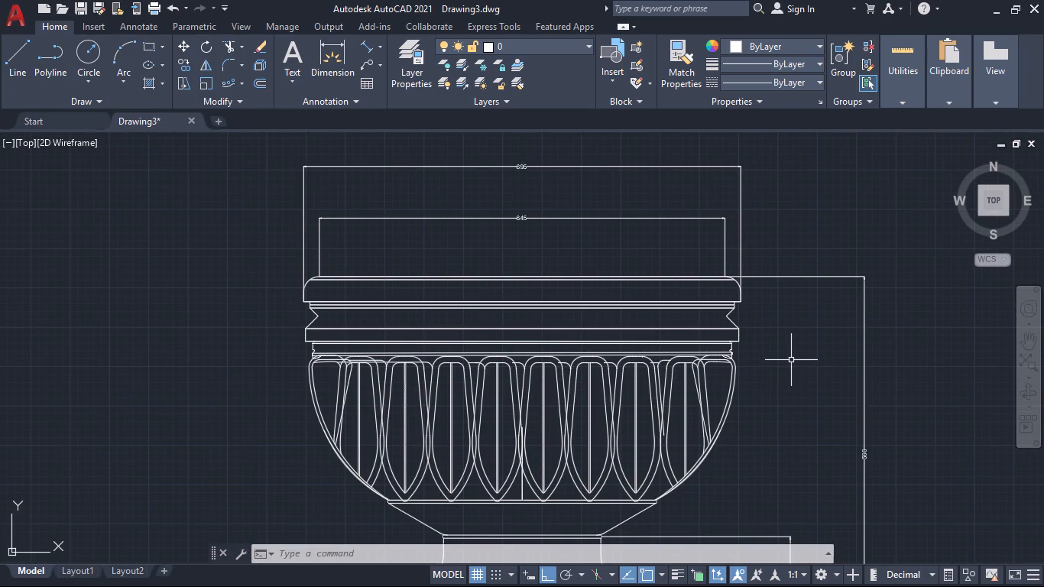
scroll(791, 360, "up", 1)
scroll(793, 360, "down", 3)
middle_click_drag(800, 401, 794, 297)
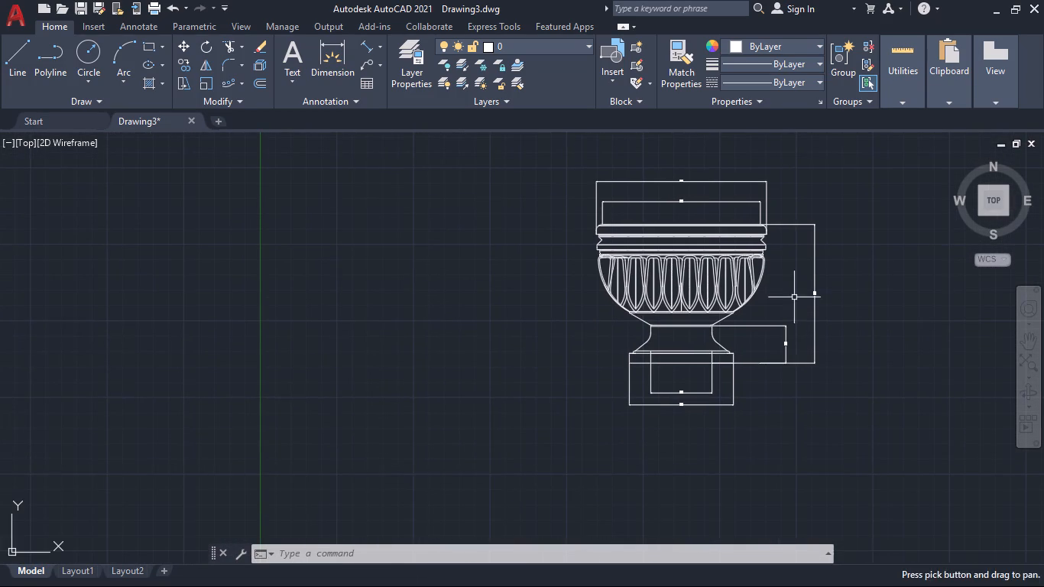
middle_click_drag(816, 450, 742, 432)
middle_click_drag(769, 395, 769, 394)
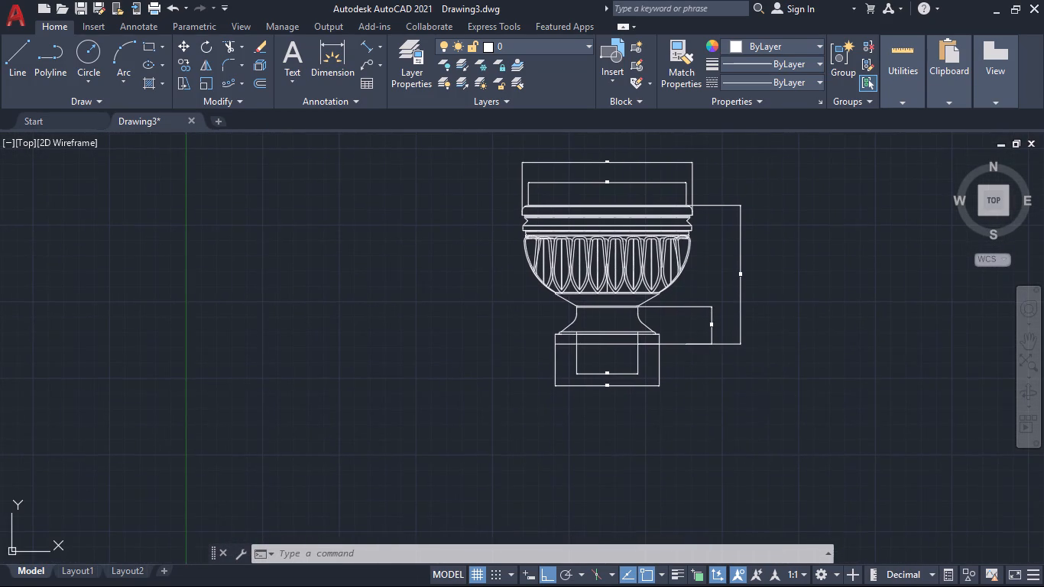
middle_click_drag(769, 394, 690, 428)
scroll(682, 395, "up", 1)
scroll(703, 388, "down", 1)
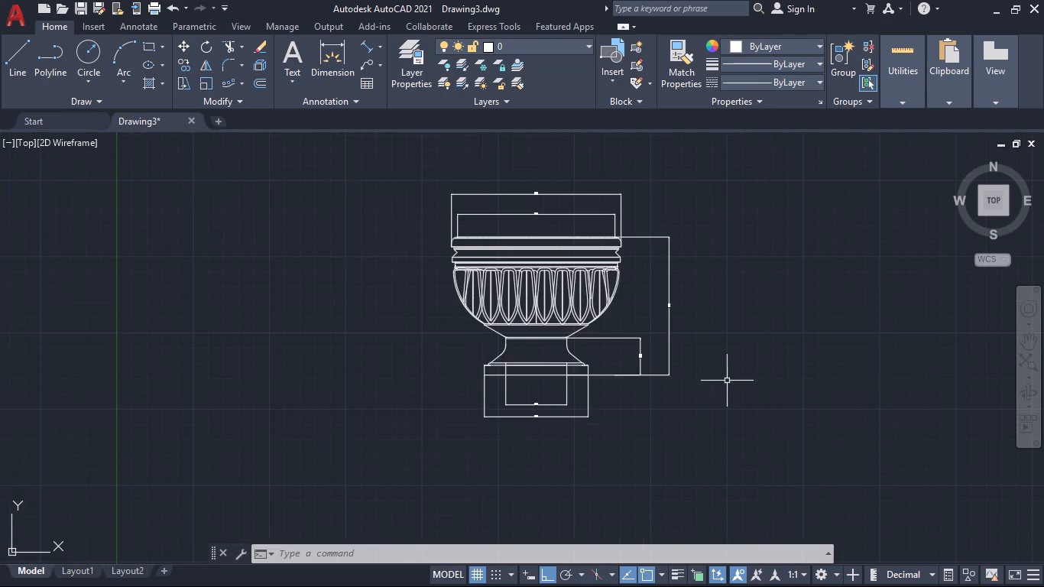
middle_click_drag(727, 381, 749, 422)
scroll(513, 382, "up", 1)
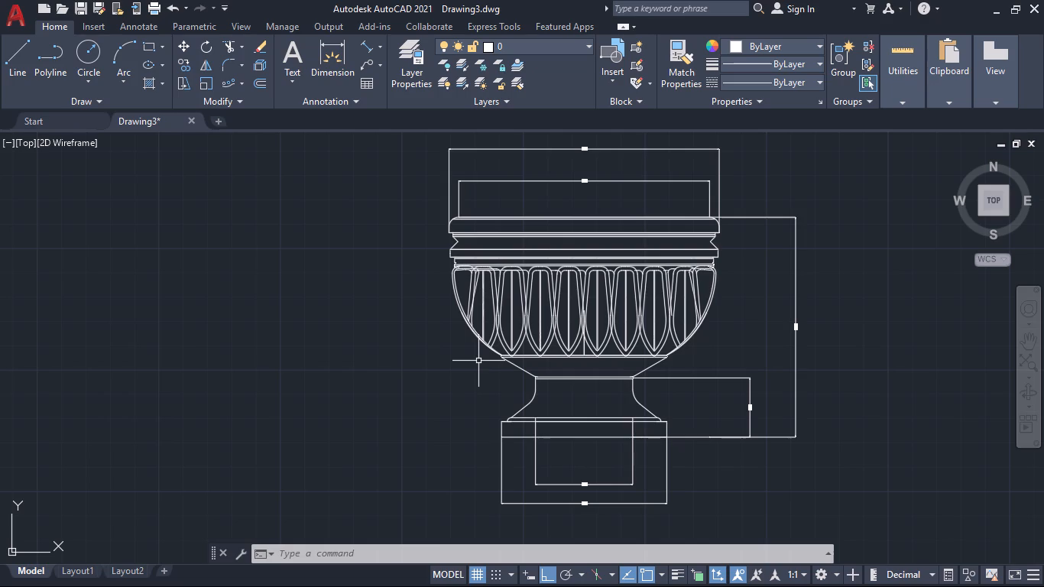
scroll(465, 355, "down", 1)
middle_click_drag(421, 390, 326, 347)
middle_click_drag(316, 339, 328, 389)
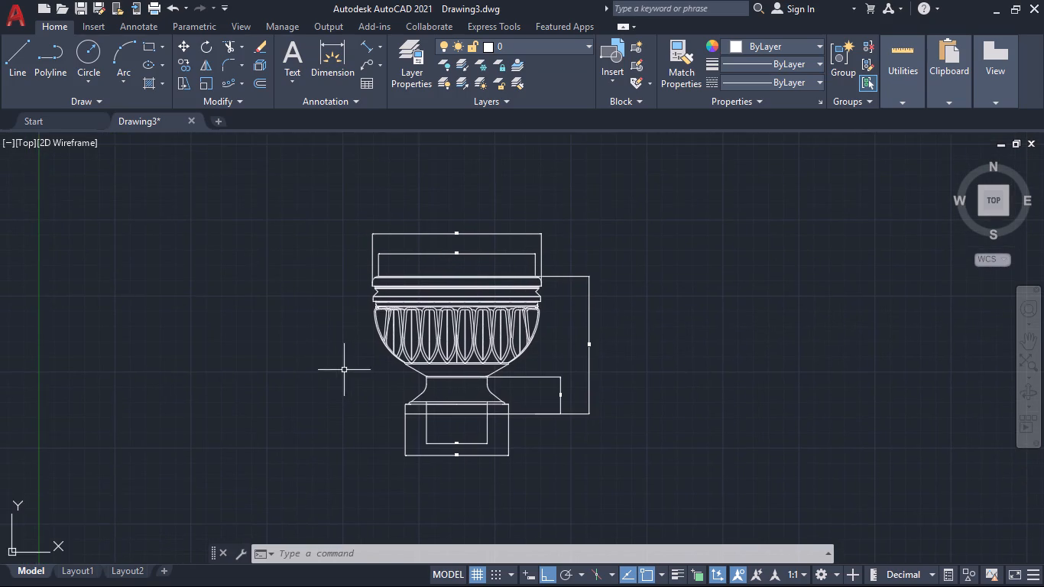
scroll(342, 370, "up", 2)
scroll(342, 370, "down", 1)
Start a solid hatch in colour 248,153,30 and fill the thick rim band at the top of the bowl.
key("h")
key("Return")
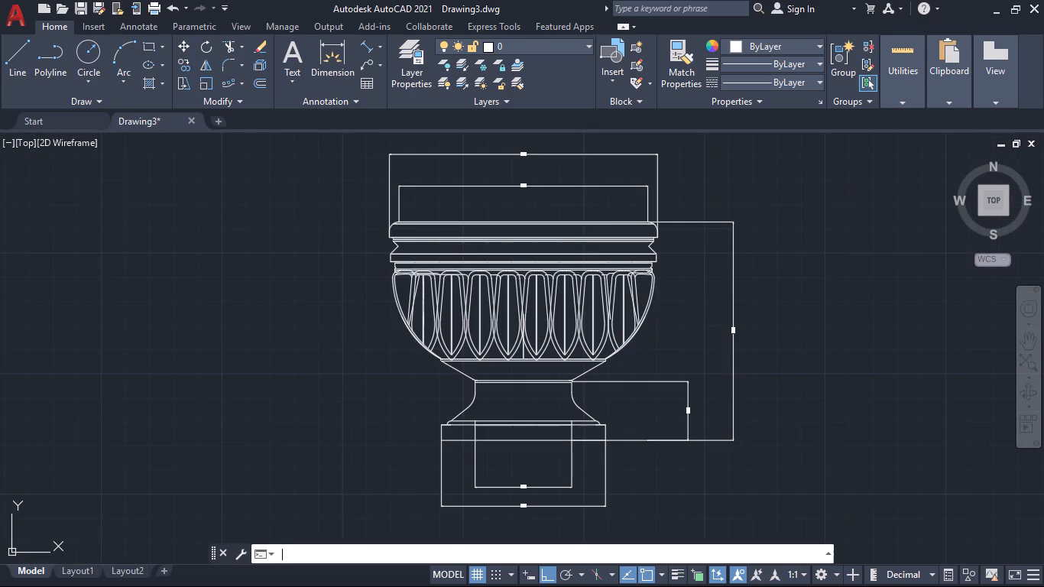
scroll(431, 415, "up", 1)
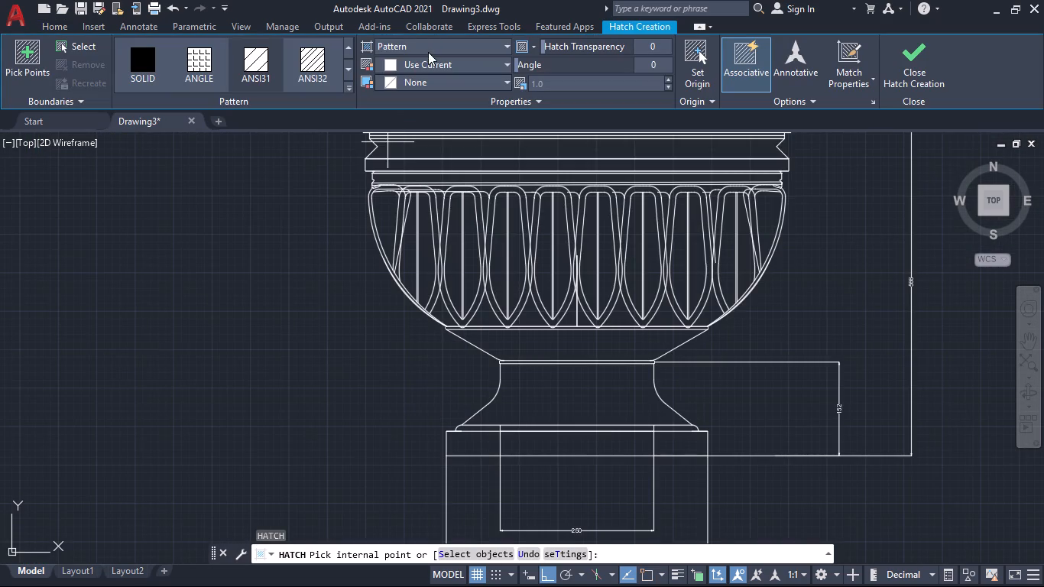
left_click(442, 41)
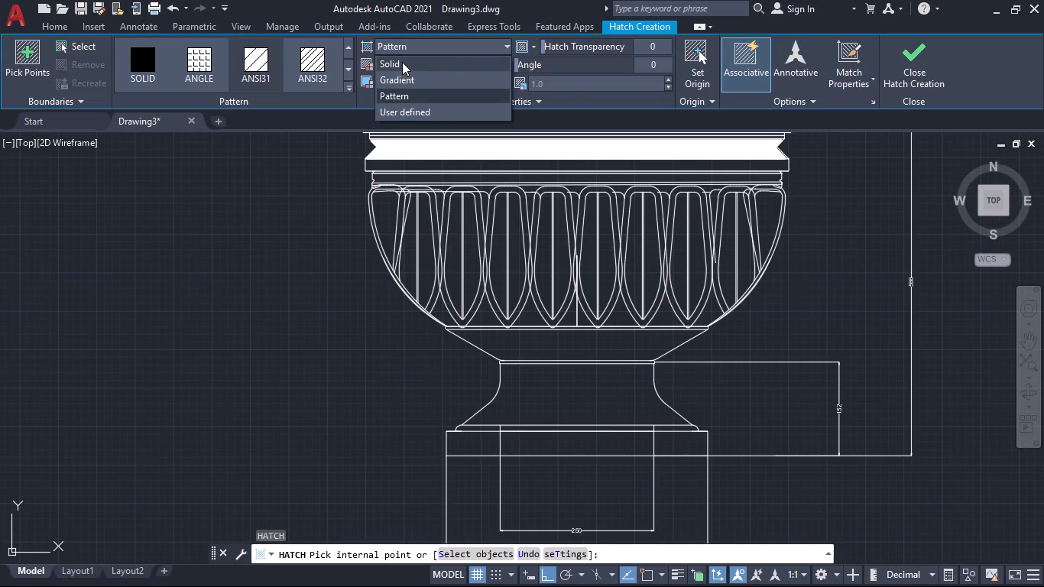
left_click(402, 62)
left_click(420, 64)
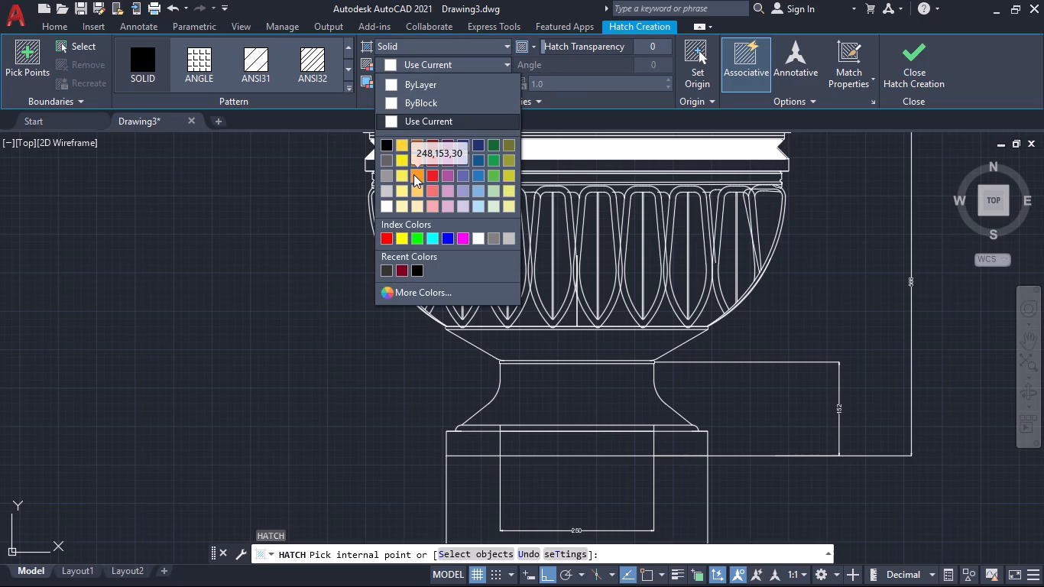
left_click(413, 174)
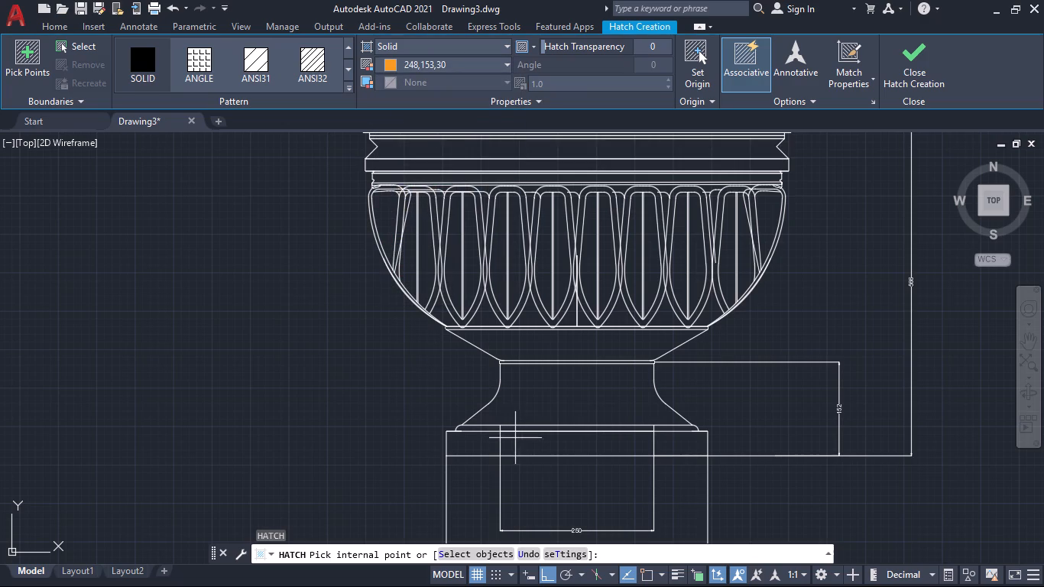
scroll(483, 386, "down", 2)
middle_click_drag(437, 377, 381, 407)
scroll(434, 333, "up", 2)
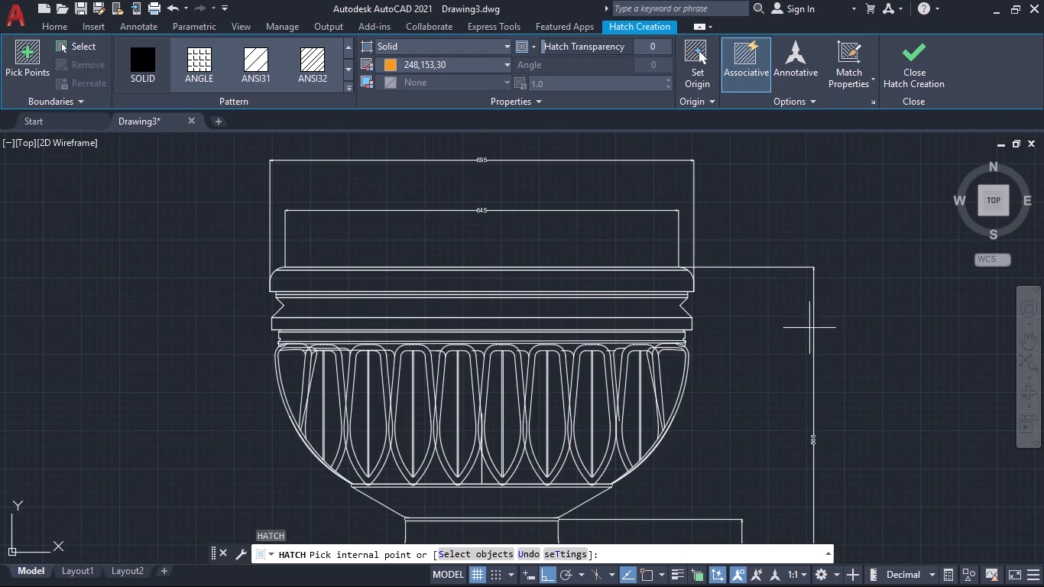
left_click(636, 286)
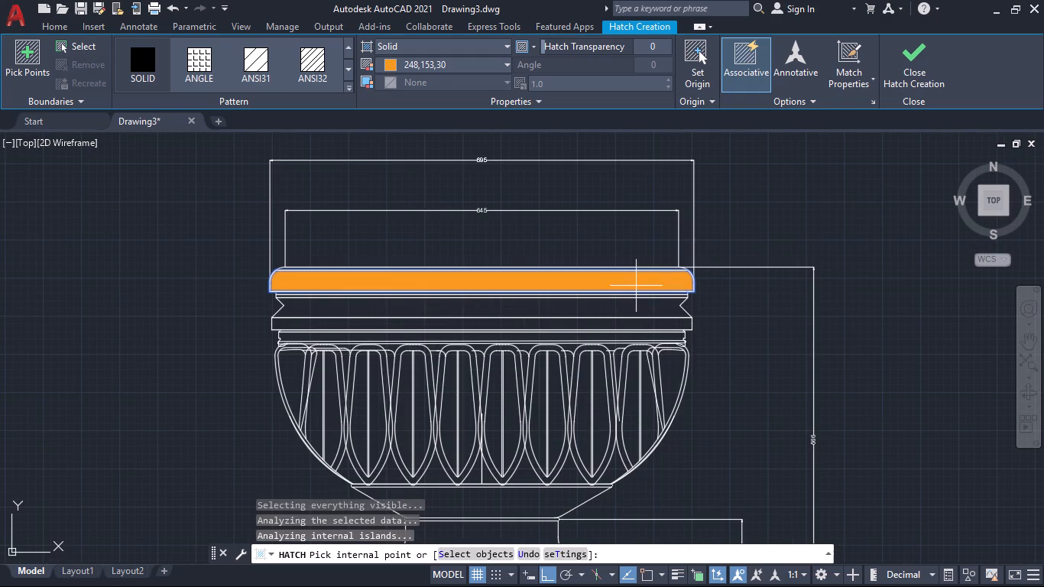
Add the narrow band just below the notched groove under the rim to the orange hatch.
scroll(676, 362, "down", 2)
scroll(624, 355, "up", 4)
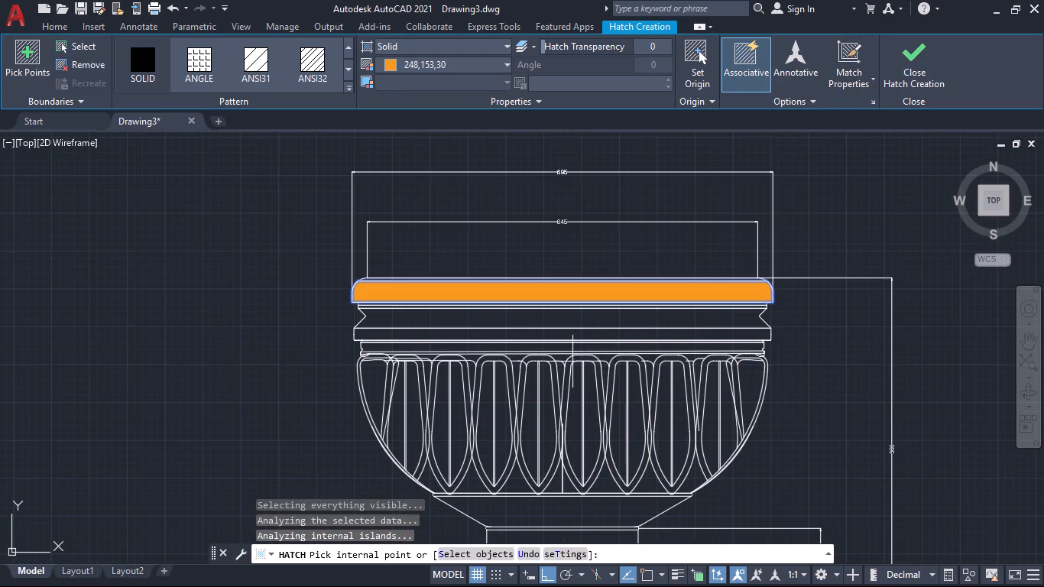
scroll(435, 340, "up", 1)
scroll(373, 328, "up", 1)
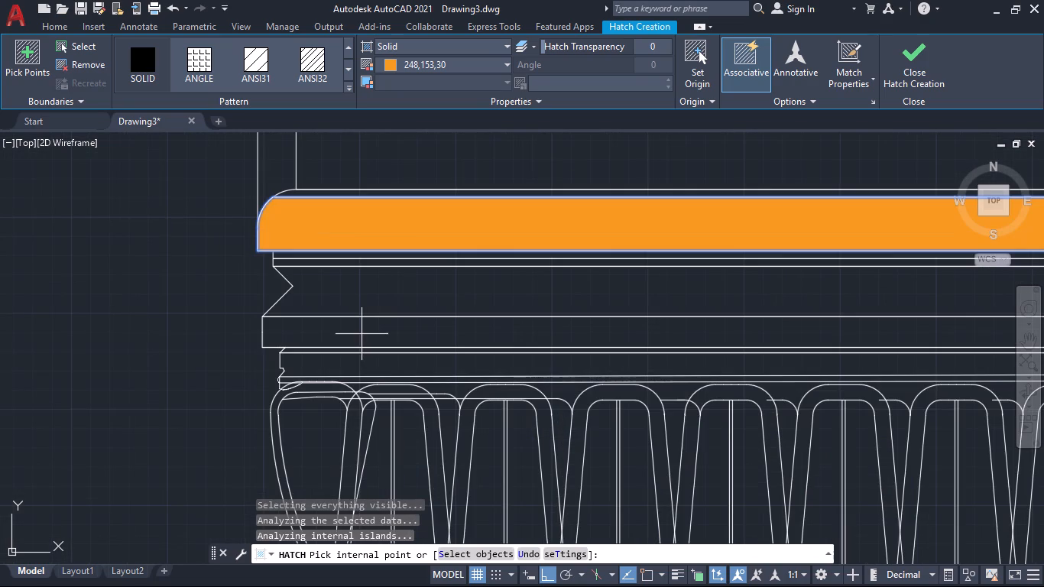
left_click(362, 334)
scroll(423, 332, "down", 2)
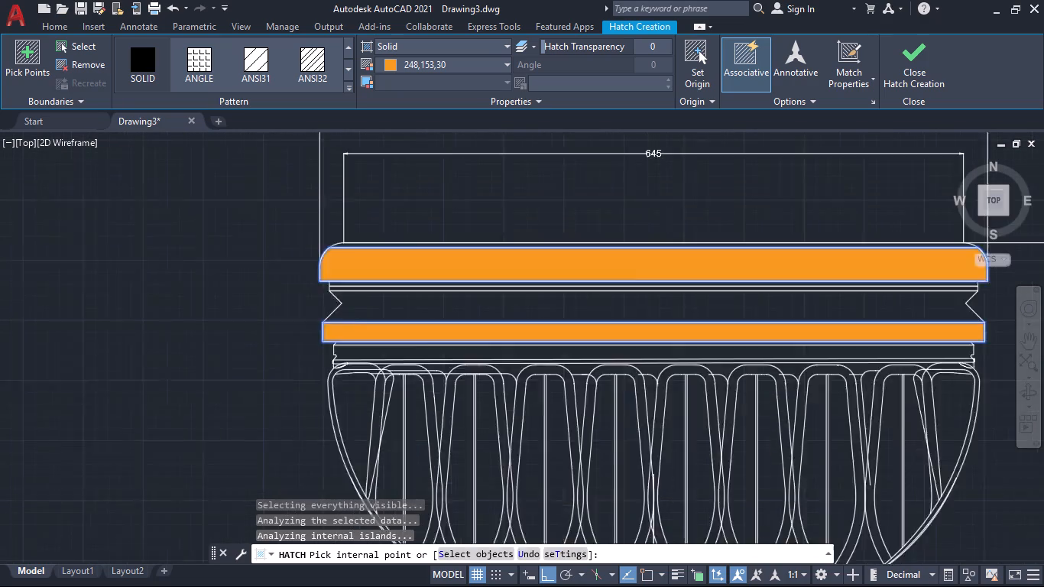
Add the tapered section beneath the fluted bowl and the slab under the pedestal to the orange hatch, and finish it.
scroll(436, 332, "down", 1)
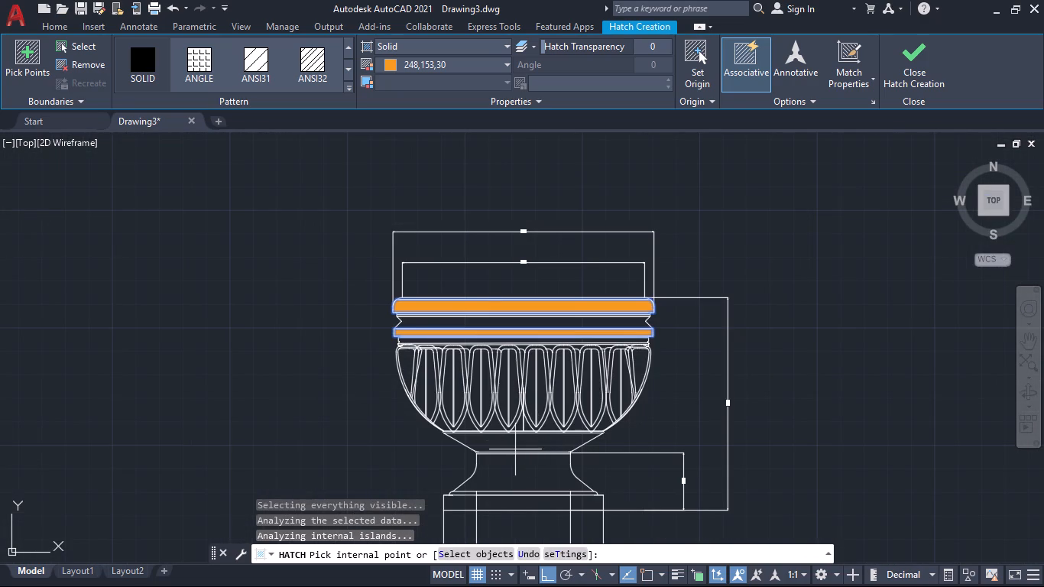
left_click(517, 446)
scroll(598, 464, "down", 1)
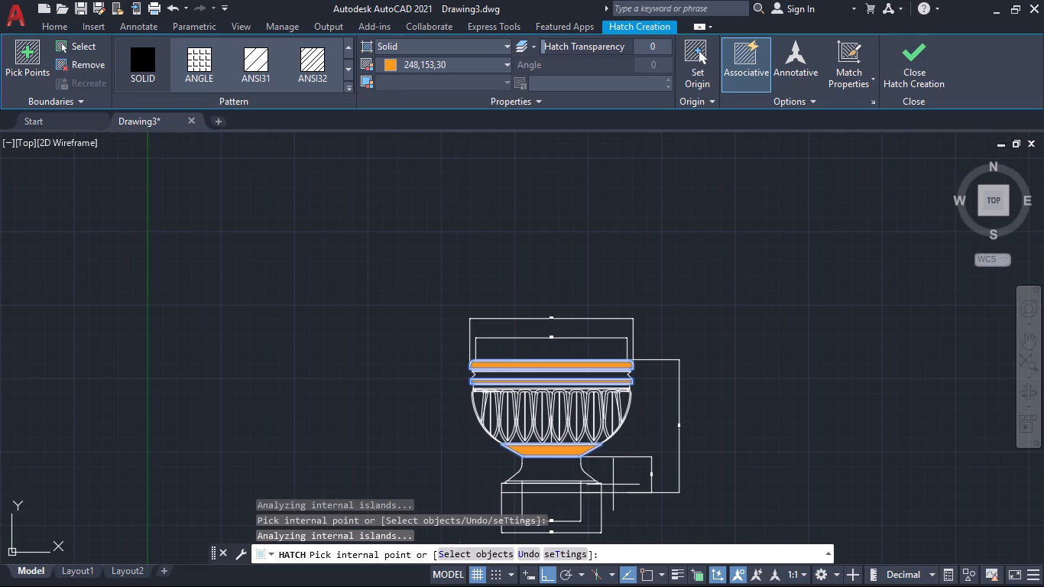
scroll(454, 462, "up", 1)
middle_click_drag(452, 460, 420, 407)
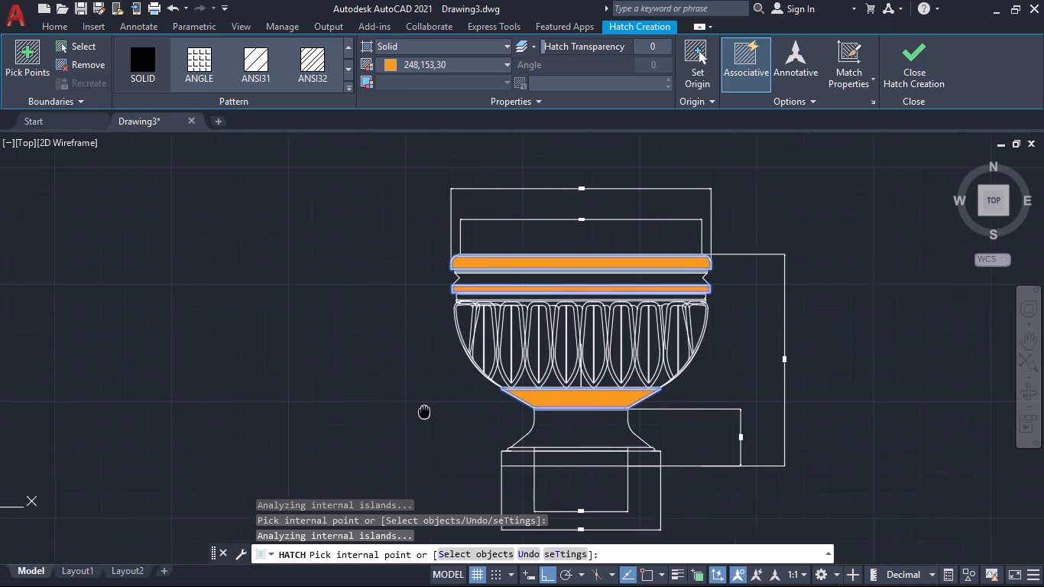
middle_click_drag(420, 407, 387, 362)
scroll(504, 419, "up", 1)
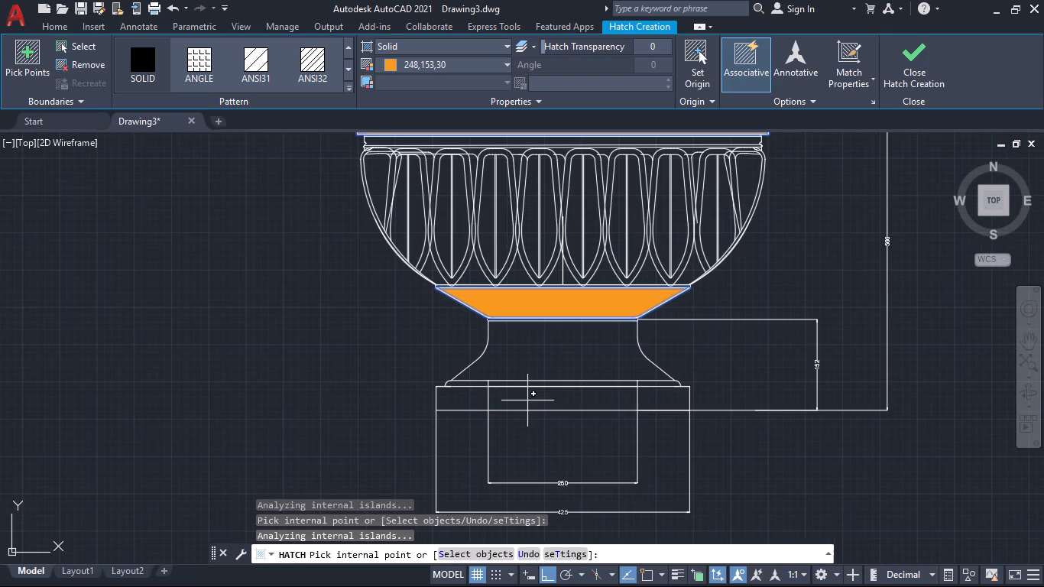
left_click(527, 401)
scroll(673, 456, "down", 2)
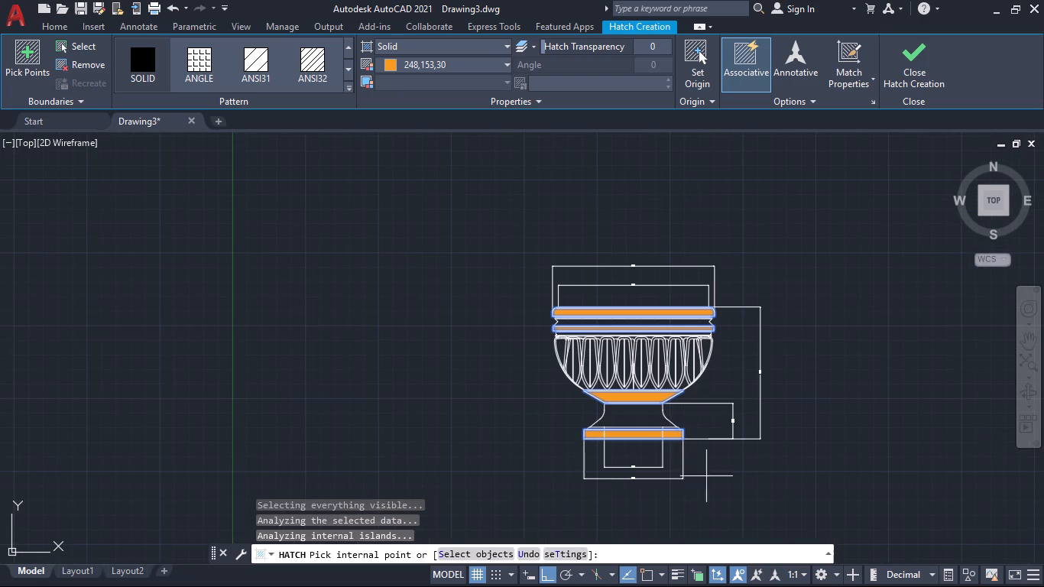
middle_click_drag(733, 472, 699, 504)
scroll(664, 450, "up", 2)
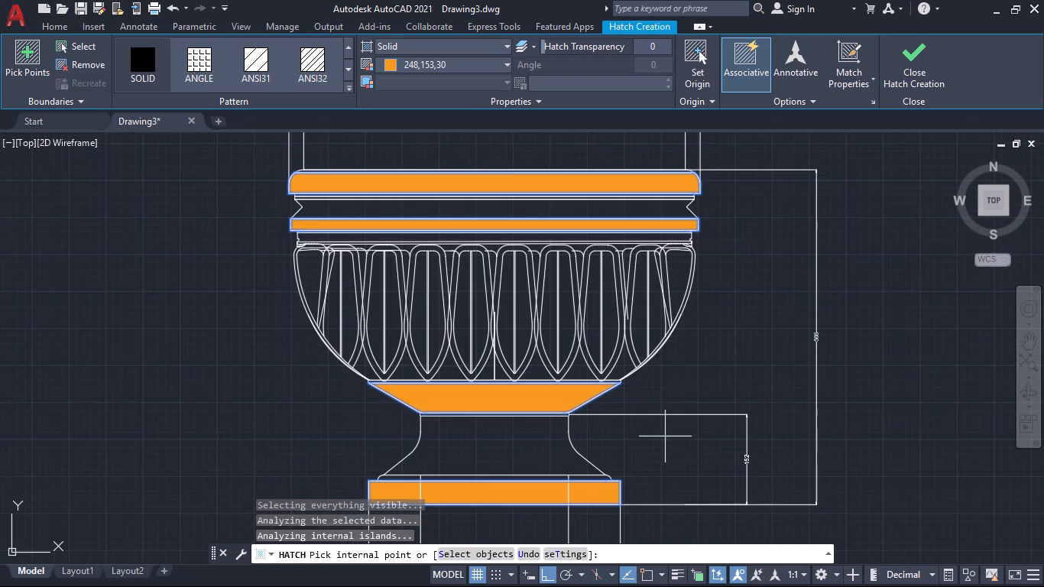
key("Return")
Start another solid hatch in colour 39,118,187 and fill the notched groove between the two orange rim bands.
key("Return")
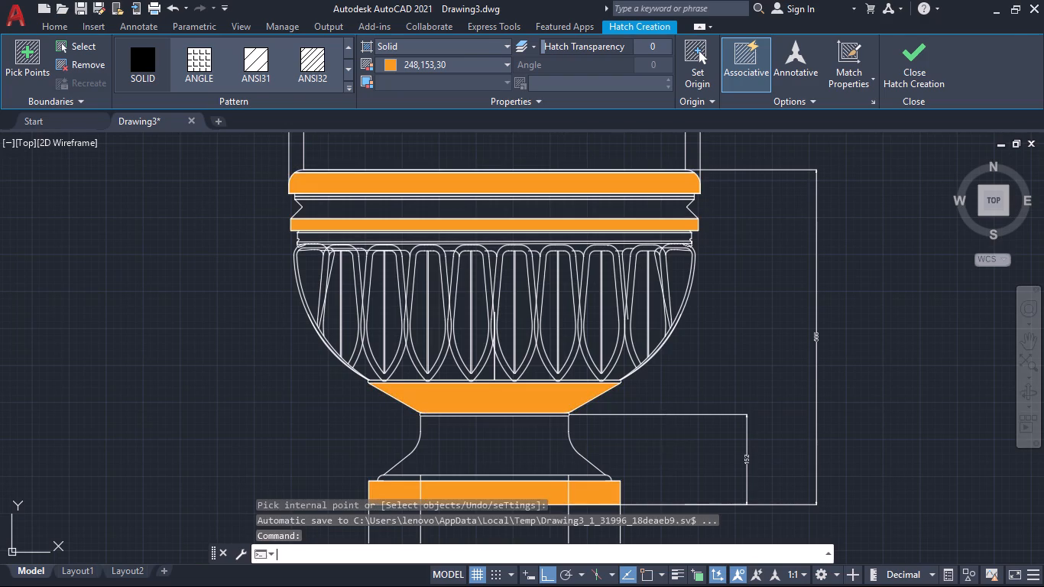
left_click(469, 65)
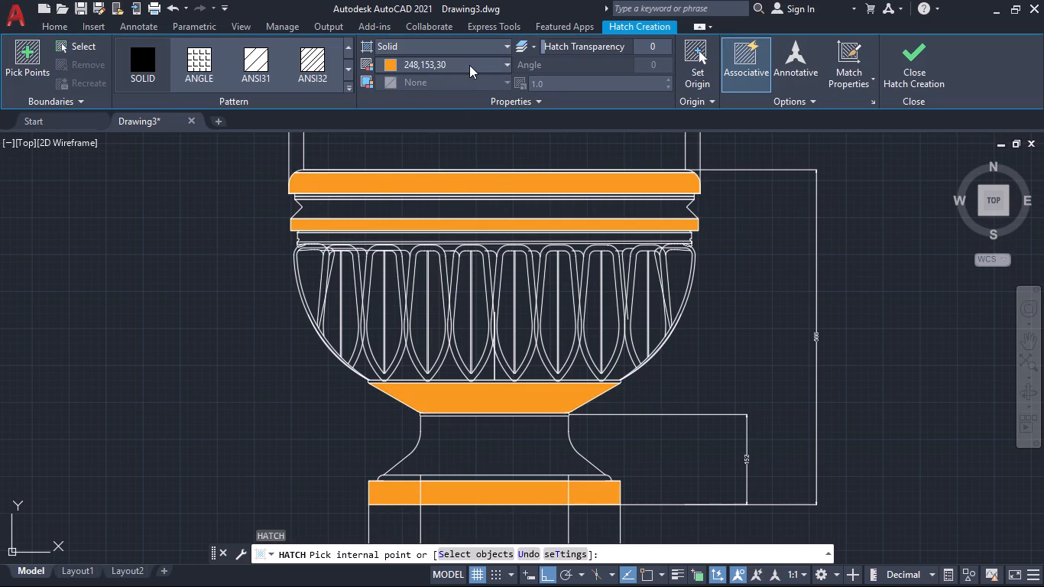
left_click(477, 173)
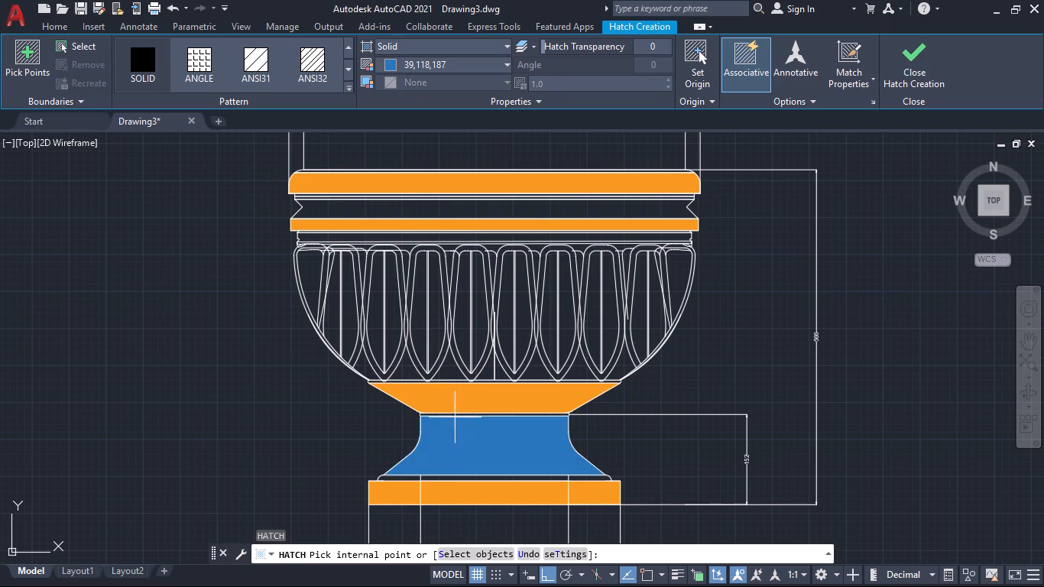
scroll(488, 296, "down", 1)
scroll(496, 244, "up", 3)
middle_click_drag(355, 240, 369, 368)
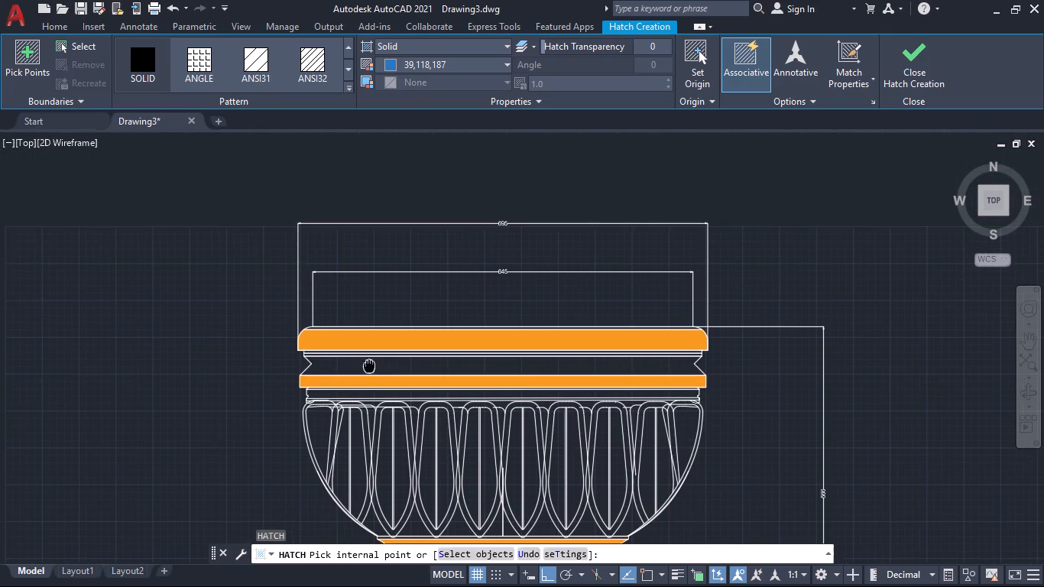
middle_click_drag(369, 368, 369, 368)
scroll(369, 368, "up", 2)
left_click(325, 369)
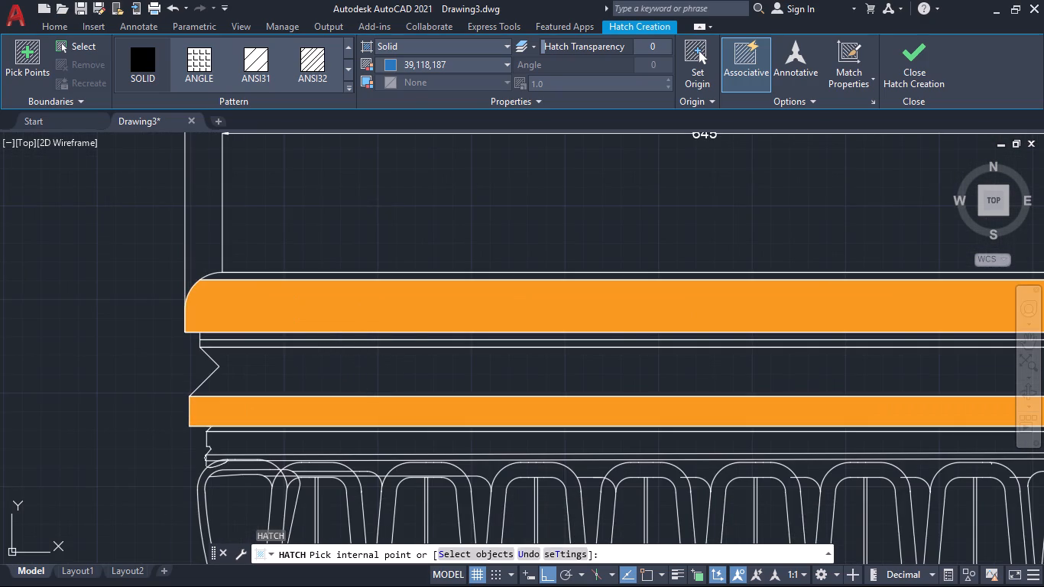
Add the curved pedestal neck between the orange taper and the base slab to the blue hatch, and finish it.
scroll(355, 375, "down", 4)
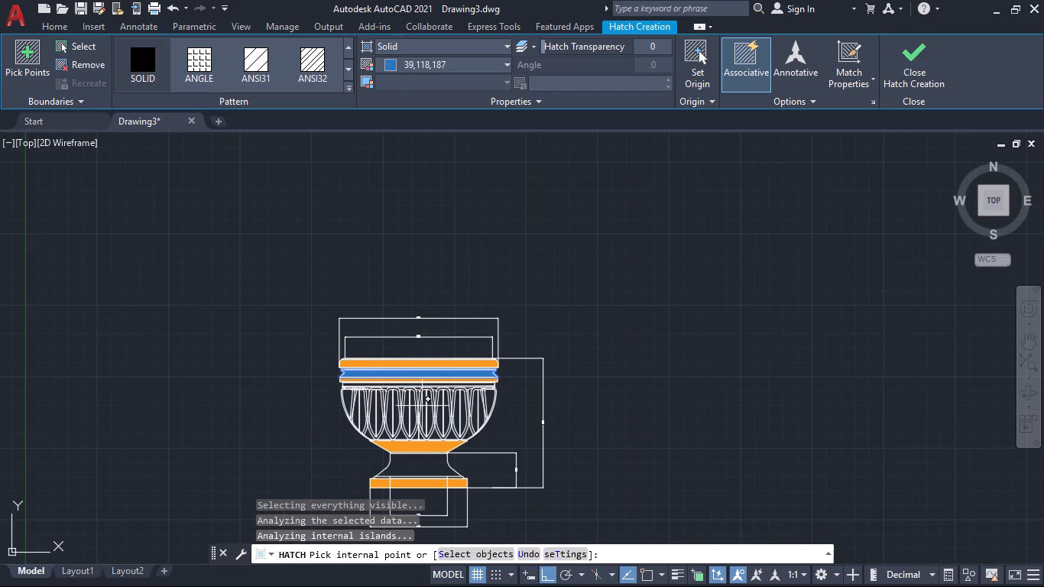
scroll(426, 452, "up", 3)
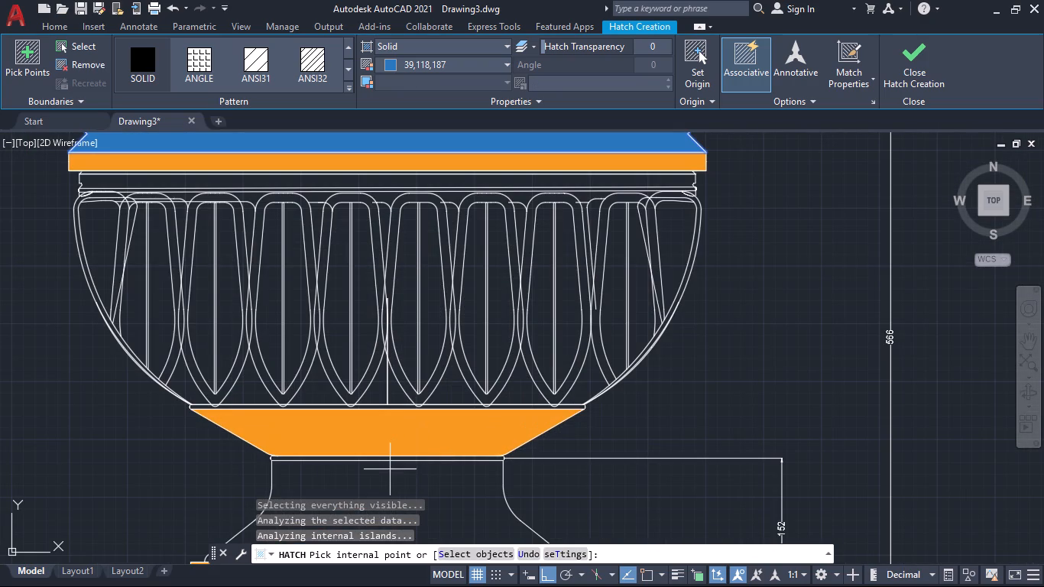
middle_click_drag(390, 480, 416, 378)
left_click(417, 400)
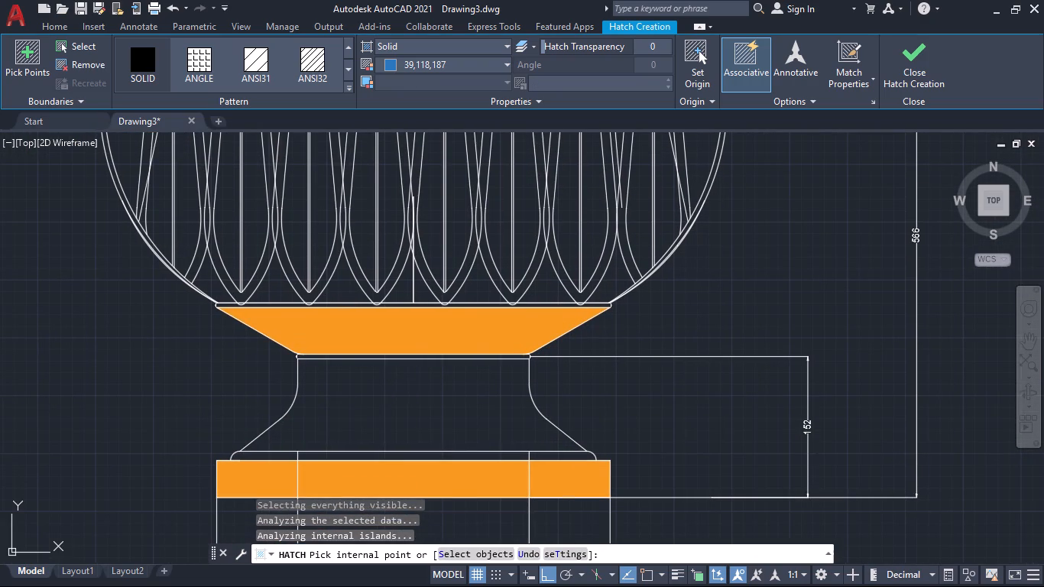
scroll(394, 410, "down", 4)
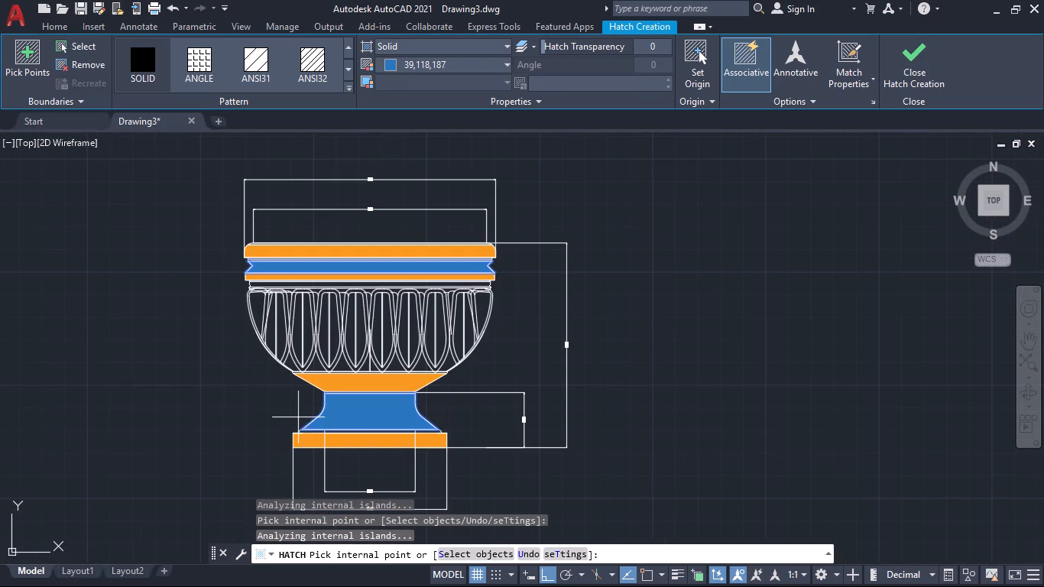
key("Return")
Start a solid hatch in colour 147,149,152 and try to fill the thin strip above the top orange rim band.
key("Return")
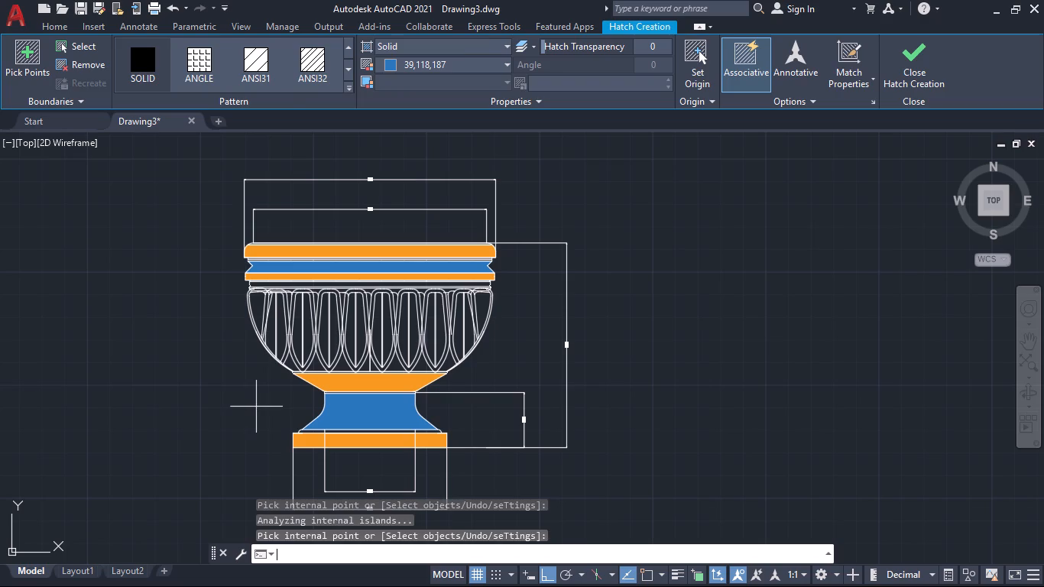
left_click(436, 65)
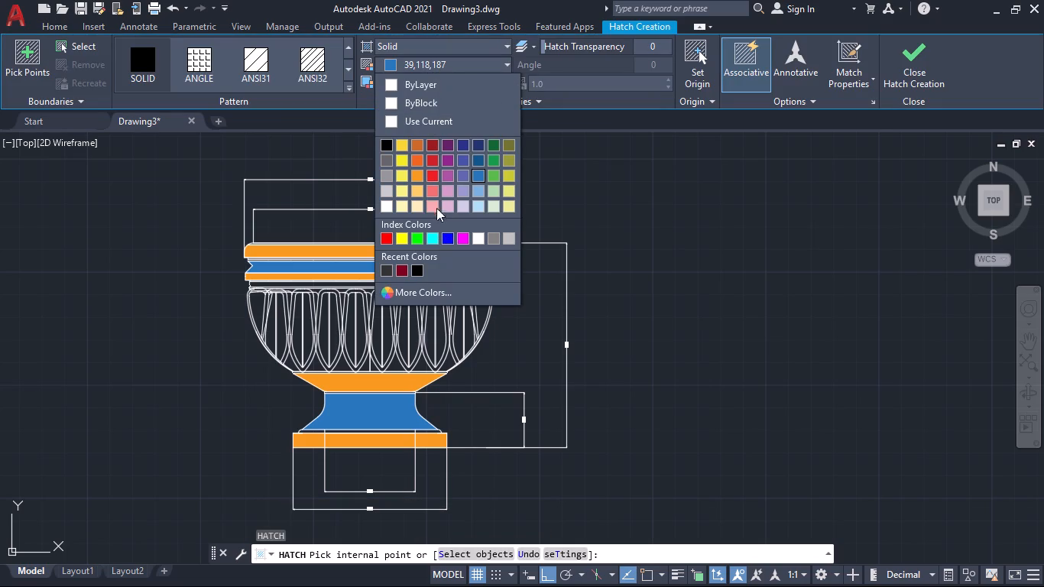
left_click(385, 172)
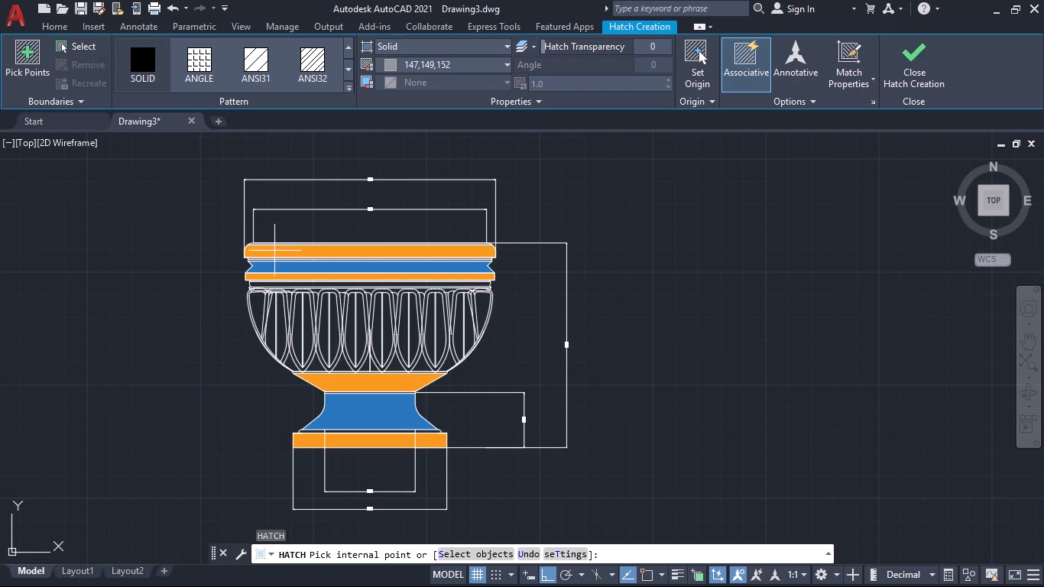
scroll(274, 251, "up", 9)
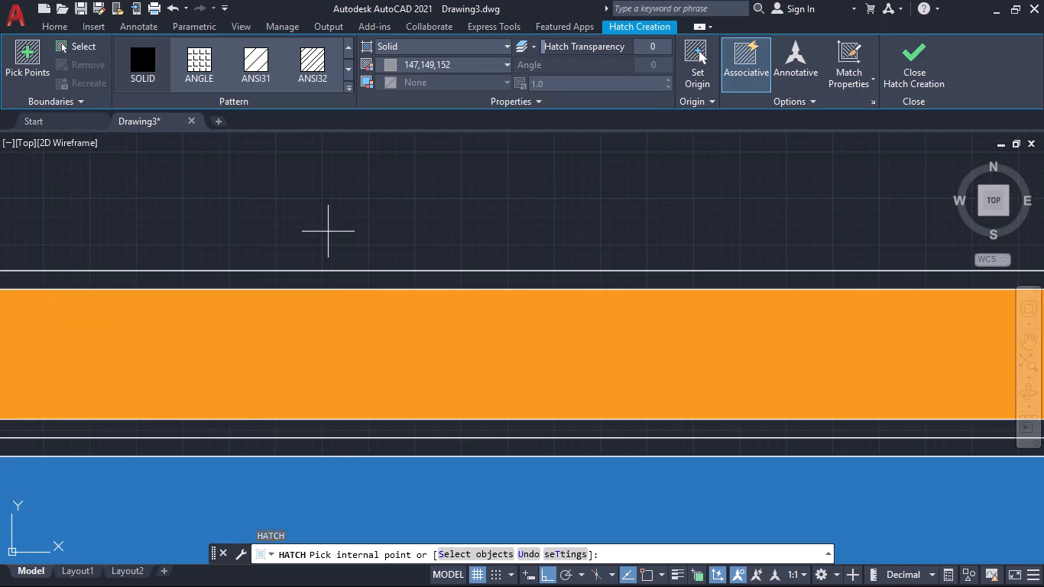
left_click(336, 277)
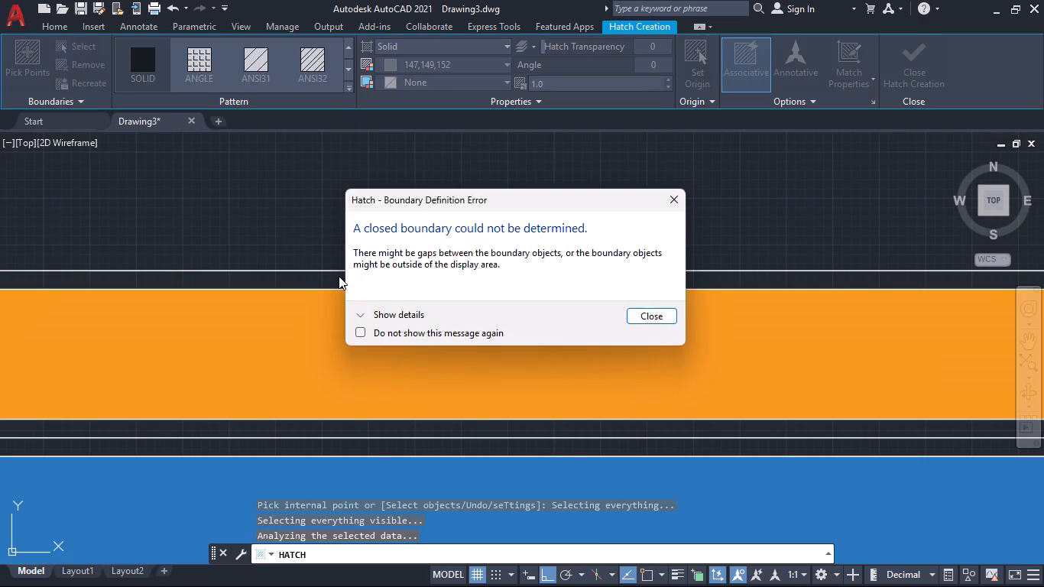
left_click(646, 316)
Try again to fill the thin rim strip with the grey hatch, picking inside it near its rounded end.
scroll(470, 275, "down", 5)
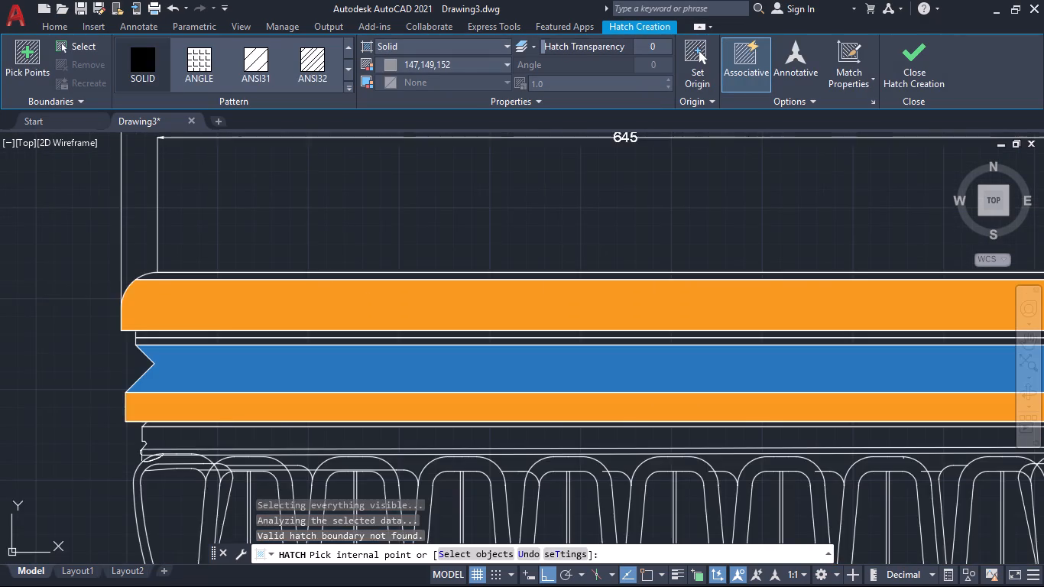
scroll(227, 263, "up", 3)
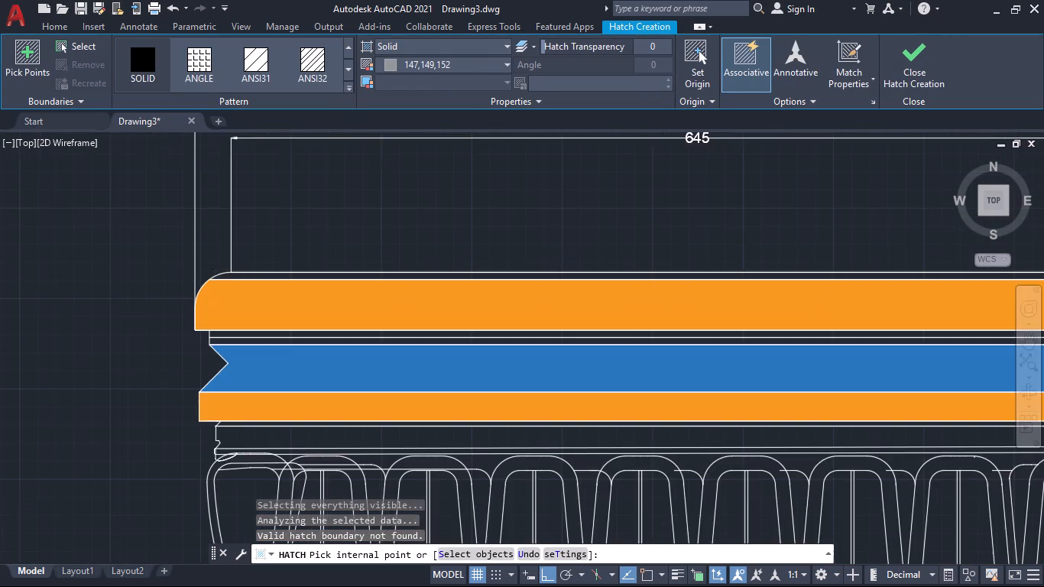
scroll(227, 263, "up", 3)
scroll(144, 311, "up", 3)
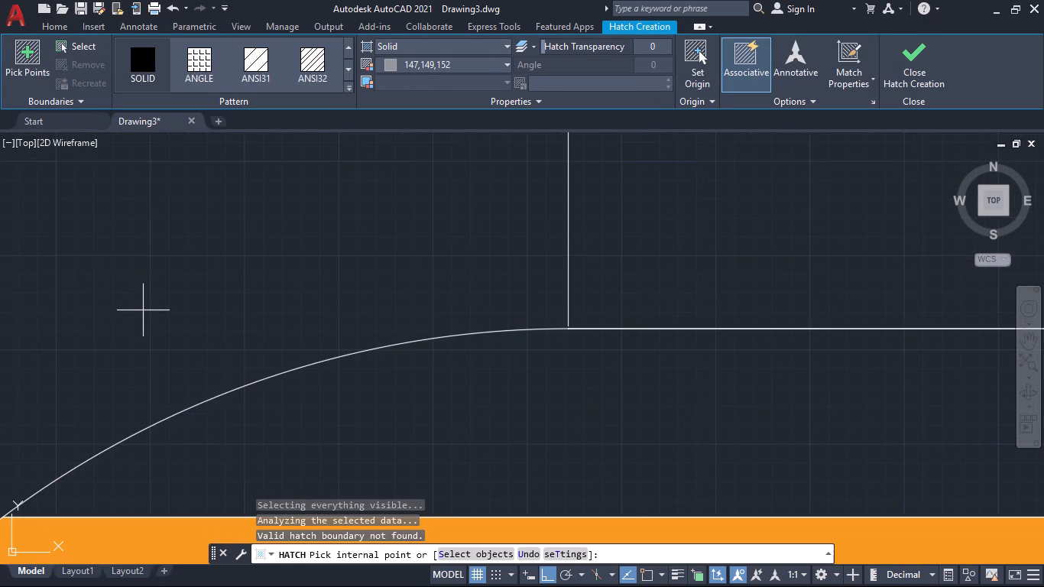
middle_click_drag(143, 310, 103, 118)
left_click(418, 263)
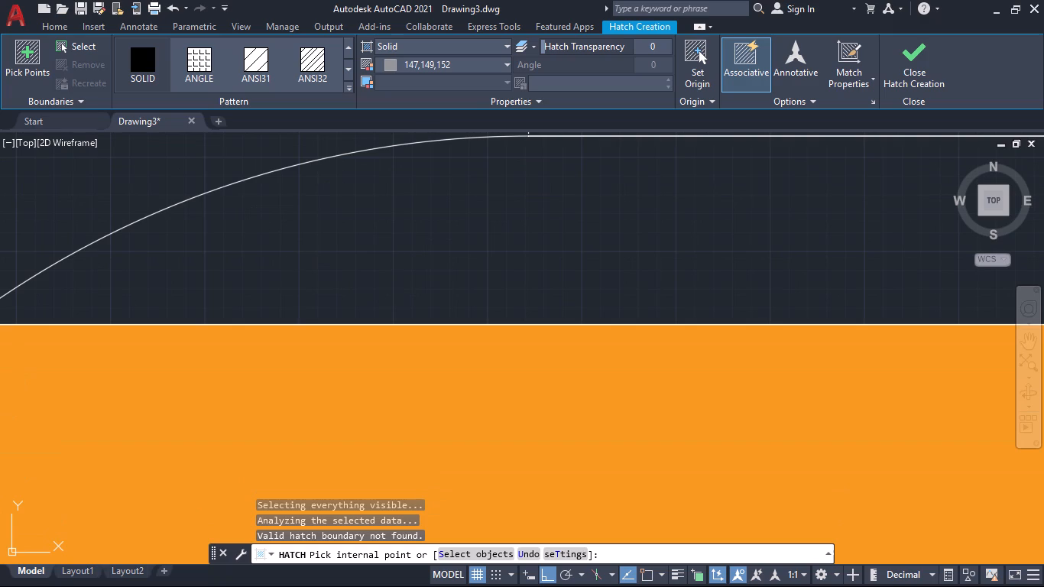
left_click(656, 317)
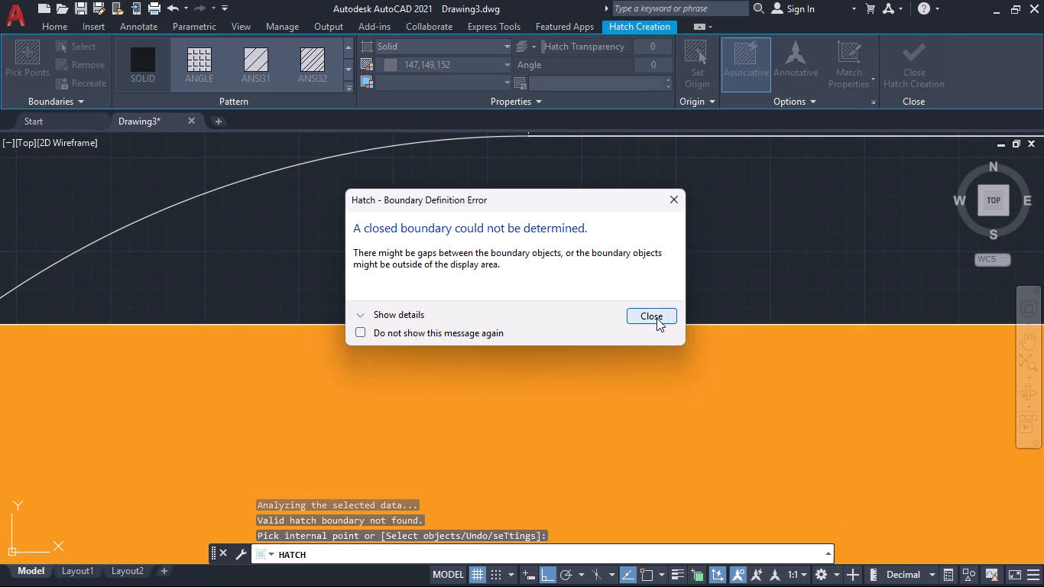
Fill the two thin strips between the top orange rim band and the blue groove with the grey hatch.
scroll(658, 316, "down", 9)
middle_click_drag(730, 261, 657, 235)
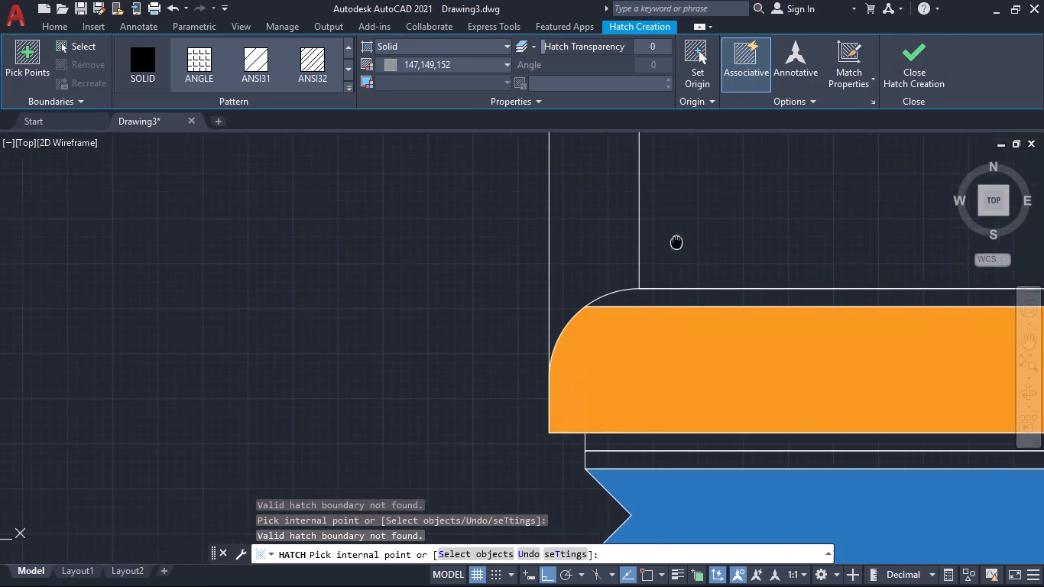
middle_click_drag(657, 235, 435, 128)
scroll(641, 222, "down", 3)
middle_click_drag(762, 267, 562, 255)
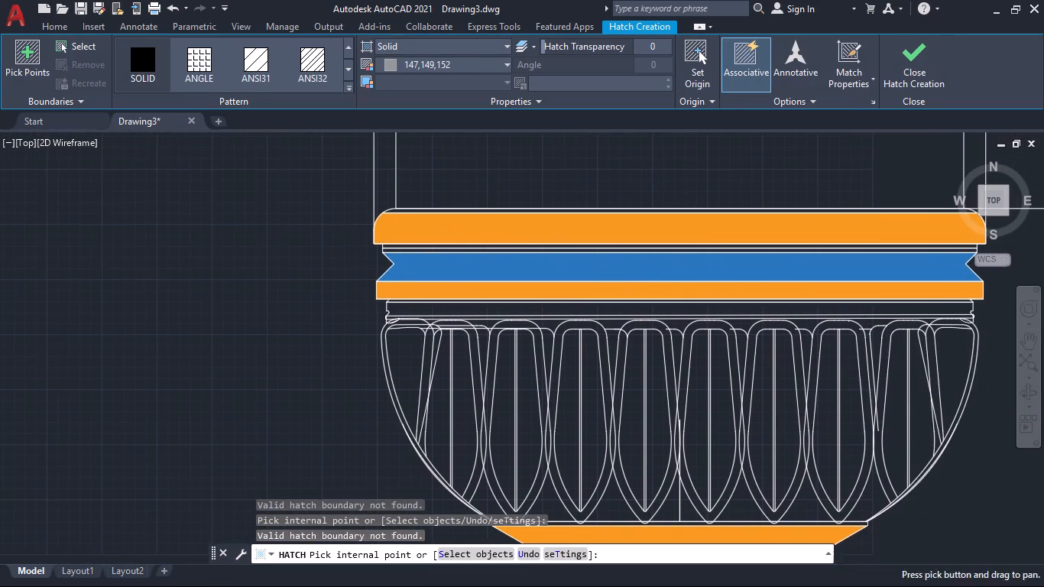
scroll(890, 231, "up", 2)
left_click(769, 270)
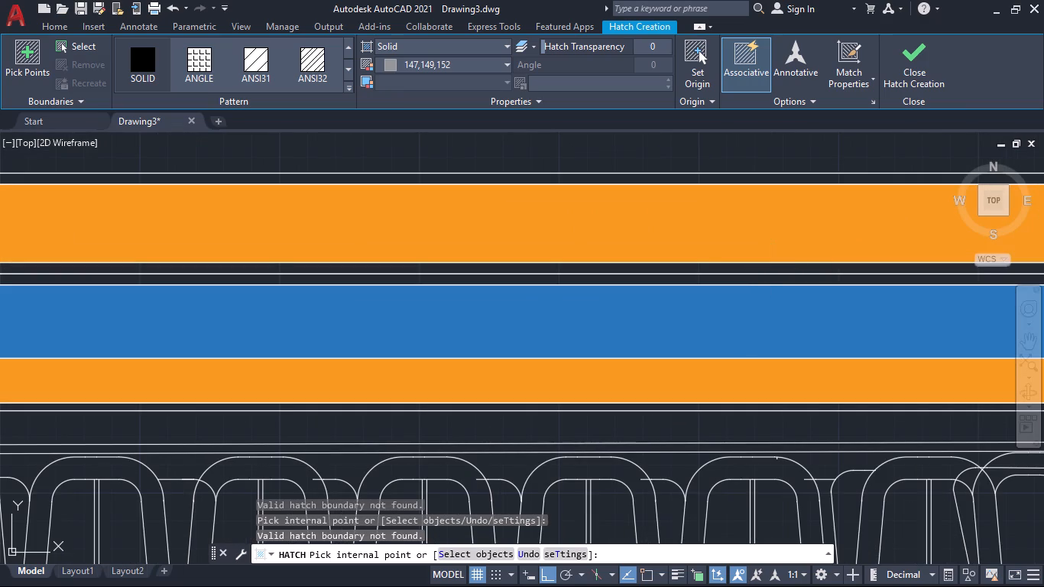
left_click(747, 279)
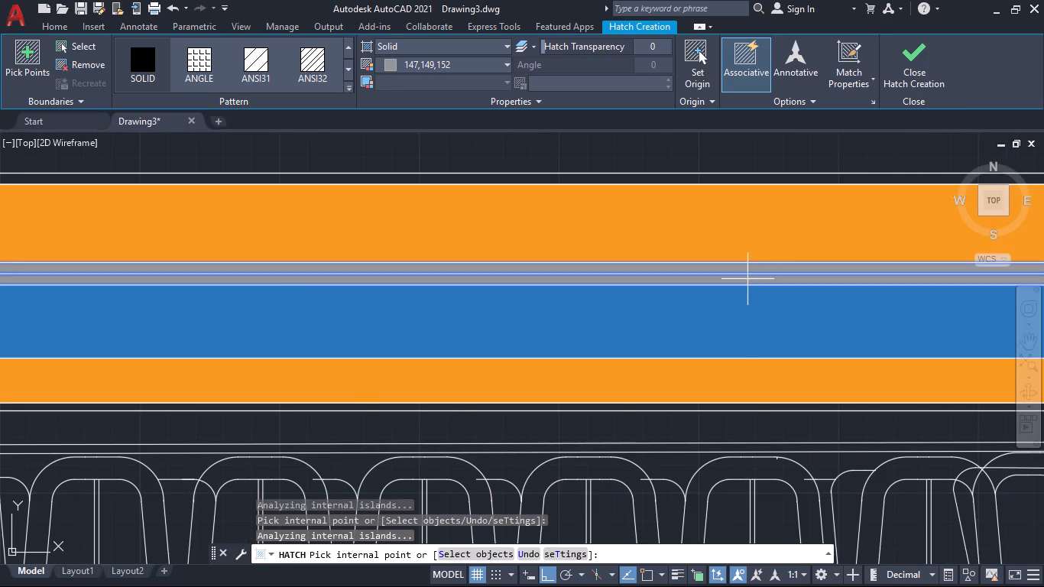
Add the notched band below the lower orange rim band to the grey hatch.
scroll(747, 277, "down", 4)
scroll(603, 305, "up", 3)
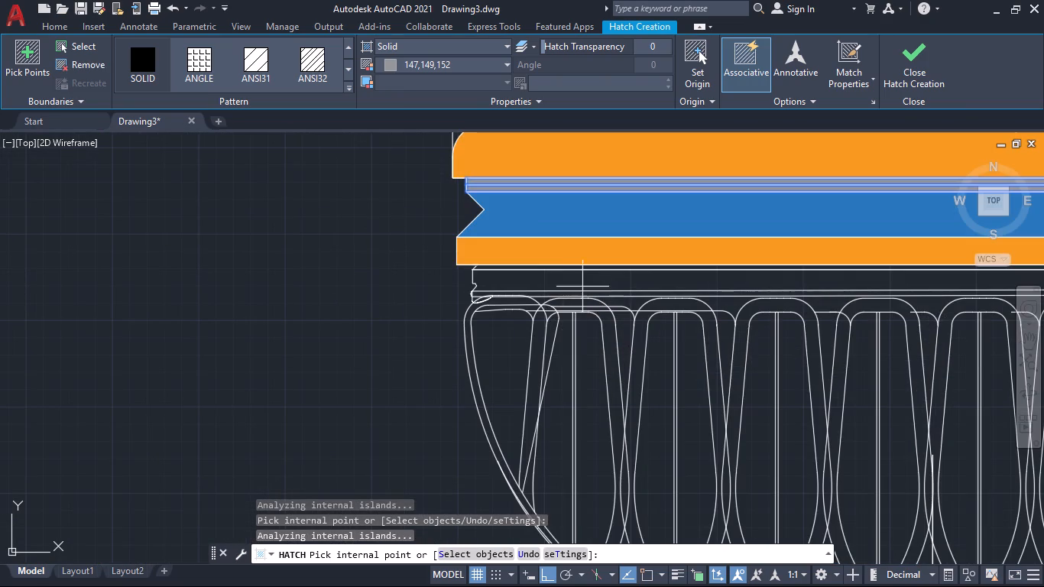
left_click(570, 279)
scroll(558, 270, "up", 3)
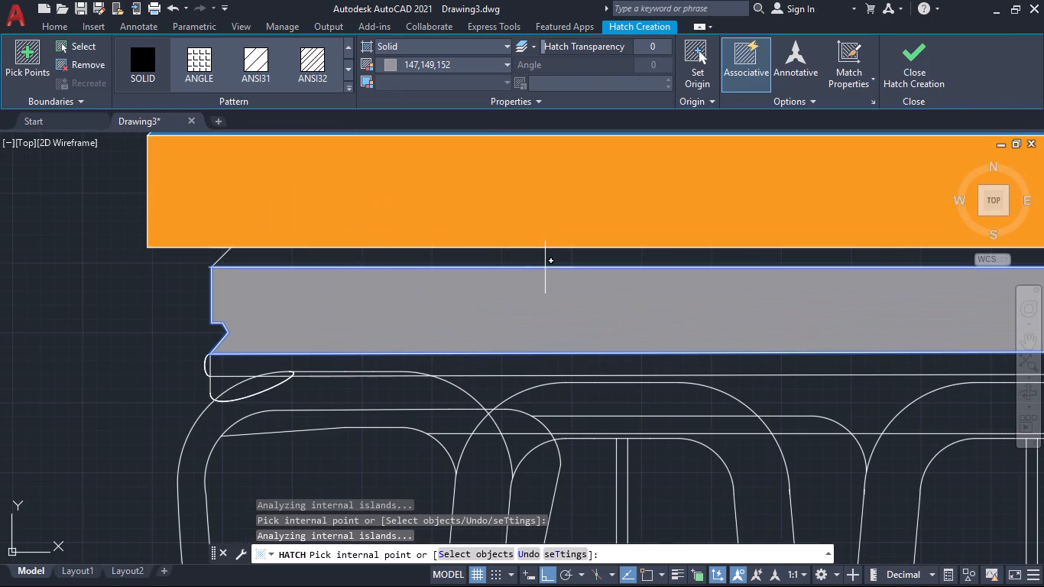
Add the thin round-ended strip between the fluted bowl and the orange taper to the grey hatch.
scroll(514, 274, "down", 5)
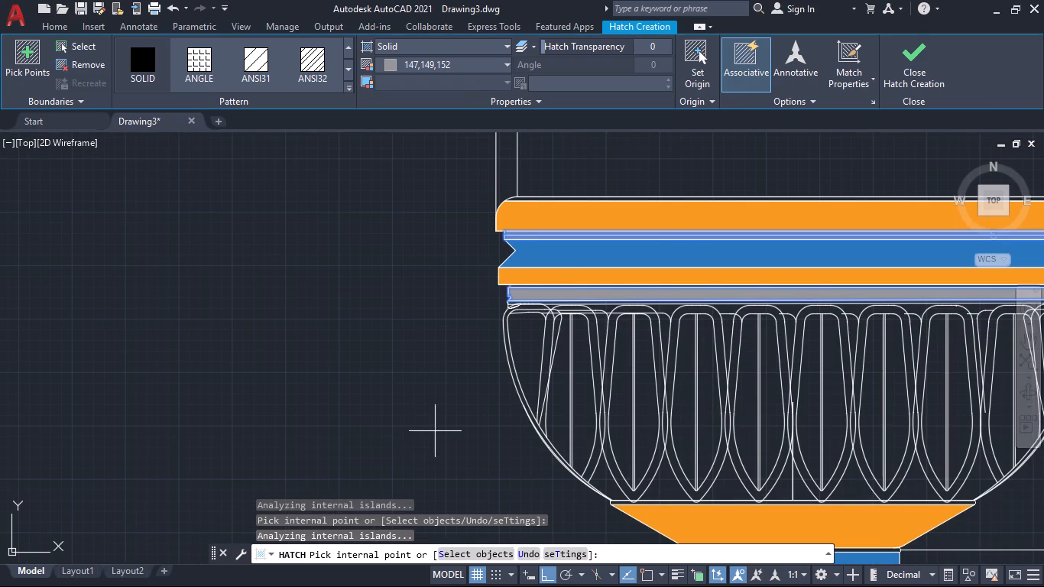
middle_click_drag(436, 431, 322, 331)
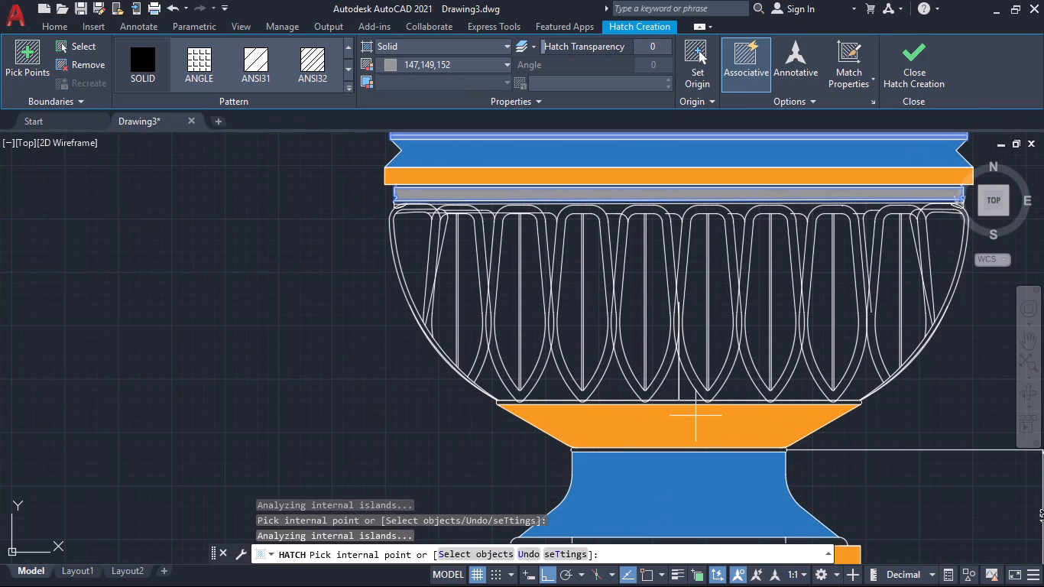
scroll(695, 416, "up", 3)
left_click(656, 395)
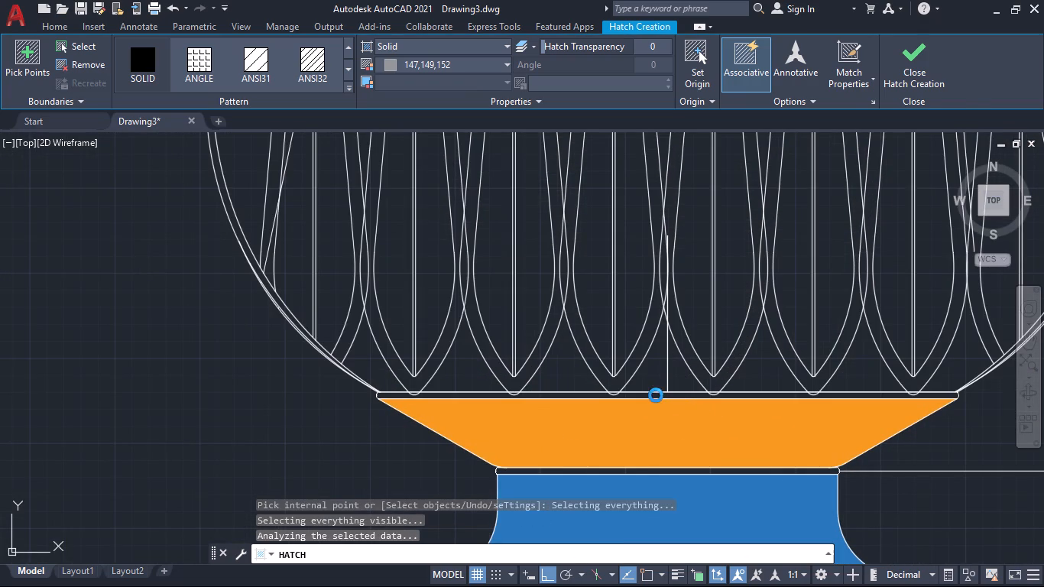
left_click(654, 313)
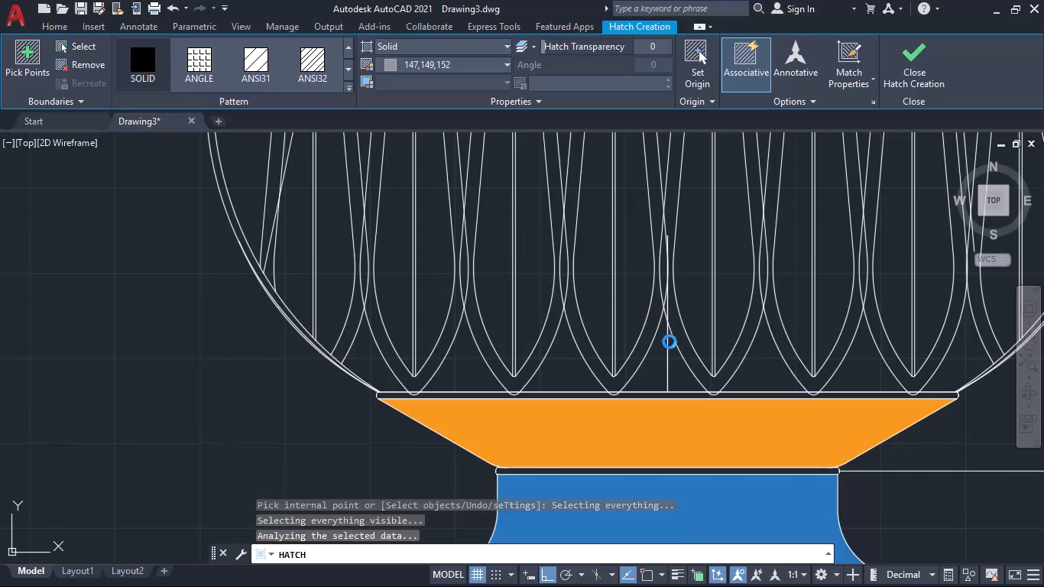
scroll(367, 395, "up", 6)
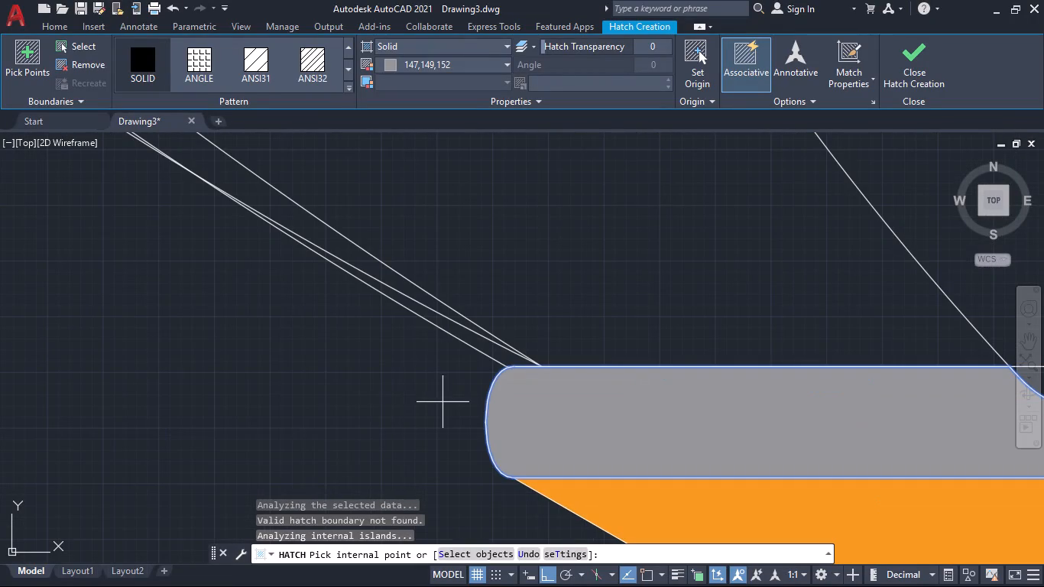
Add the thin strips directly above and directly below the blue pedestal neck to the grey hatch.
scroll(561, 410, "down", 5)
scroll(723, 429, "down", 1)
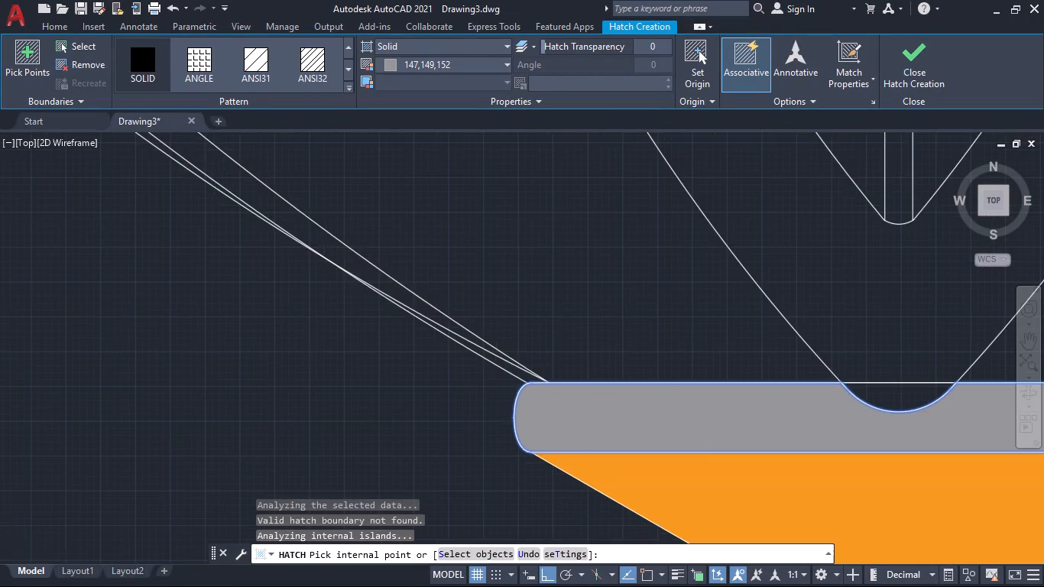
scroll(723, 429, "down", 3)
middle_click_drag(629, 458, 367, 244)
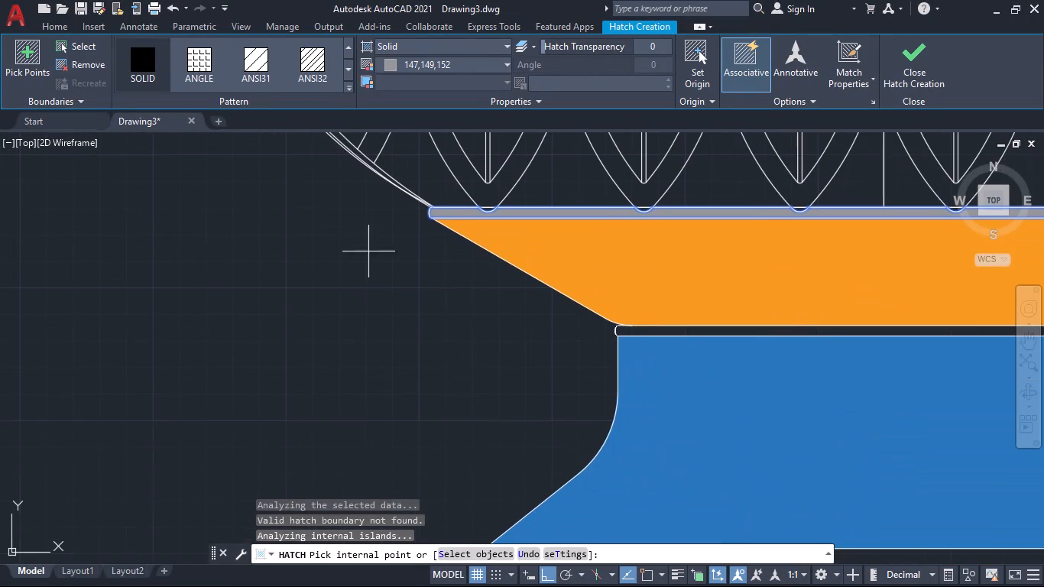
left_click(674, 331)
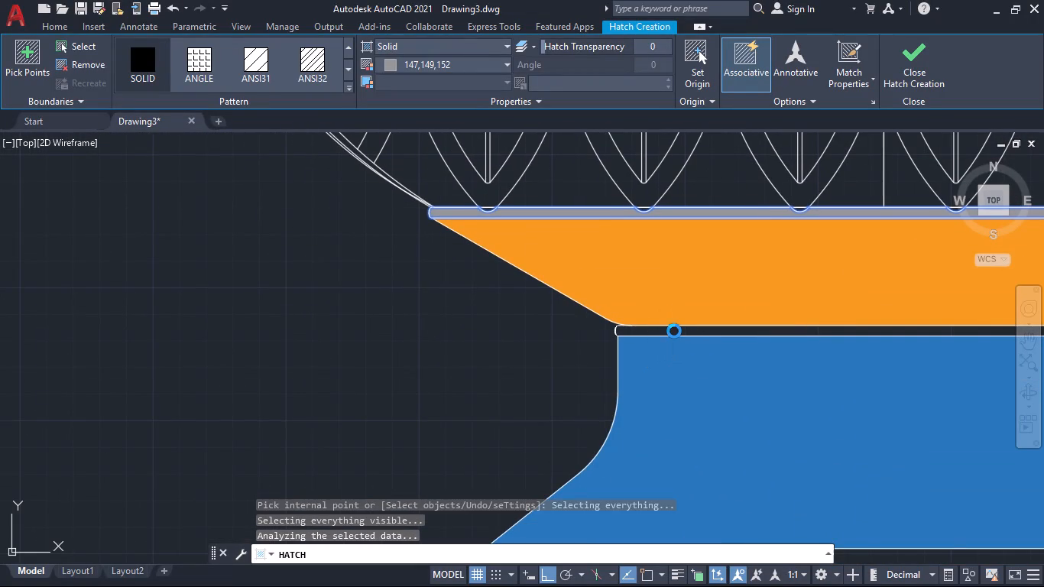
scroll(678, 332, "down", 4)
middle_click_drag(810, 410, 733, 403)
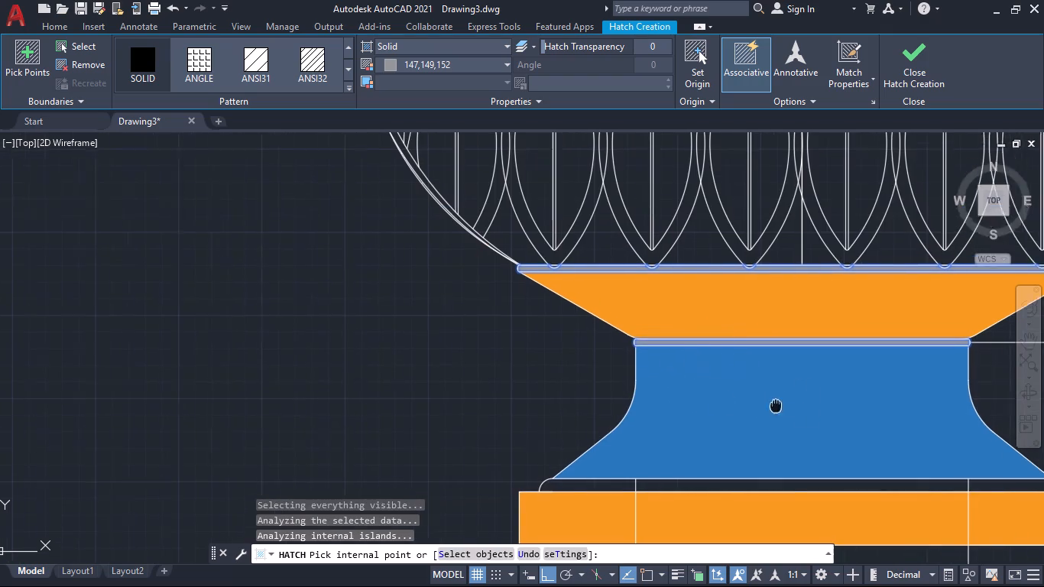
middle_click_drag(733, 403, 537, 403)
scroll(806, 404, "down", 1)
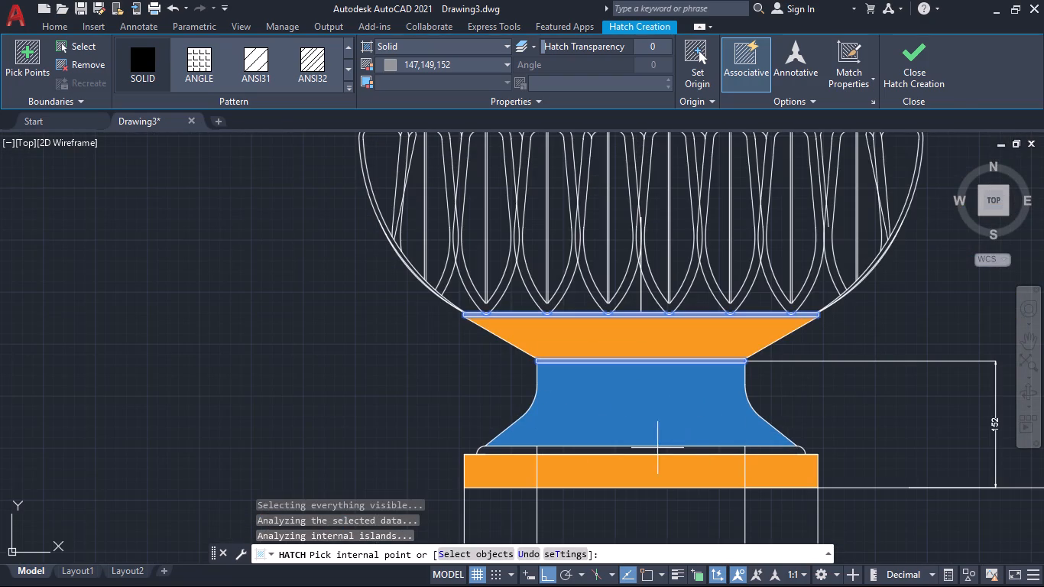
scroll(632, 445, "up", 3)
left_click(571, 477)
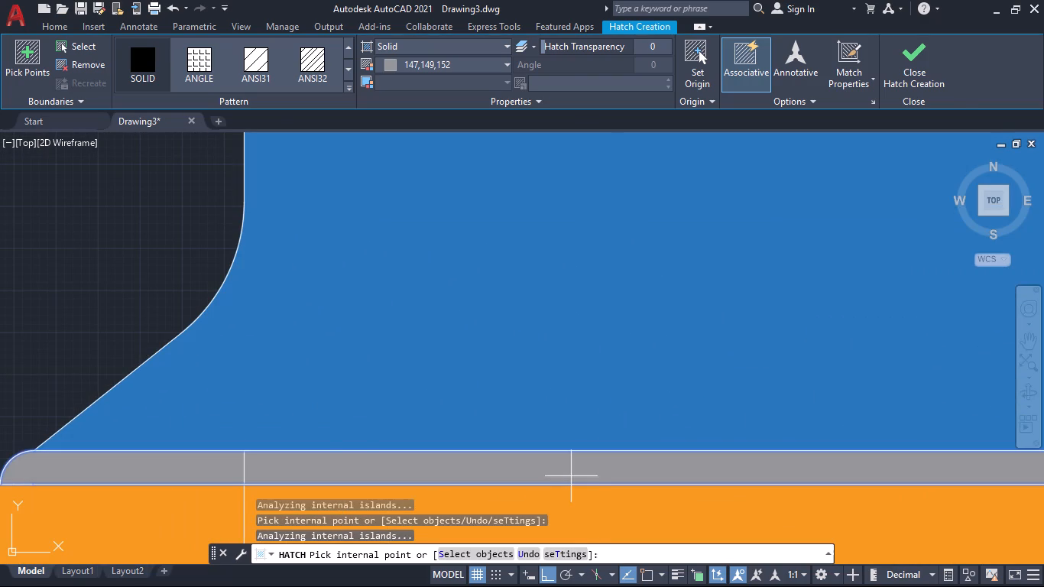
Add the bowl's curved left edge band and the narrow sliver outside it to the grey hatch.
scroll(575, 441, "down", 6)
scroll(652, 424, "up", 2)
scroll(657, 427, "down", 1)
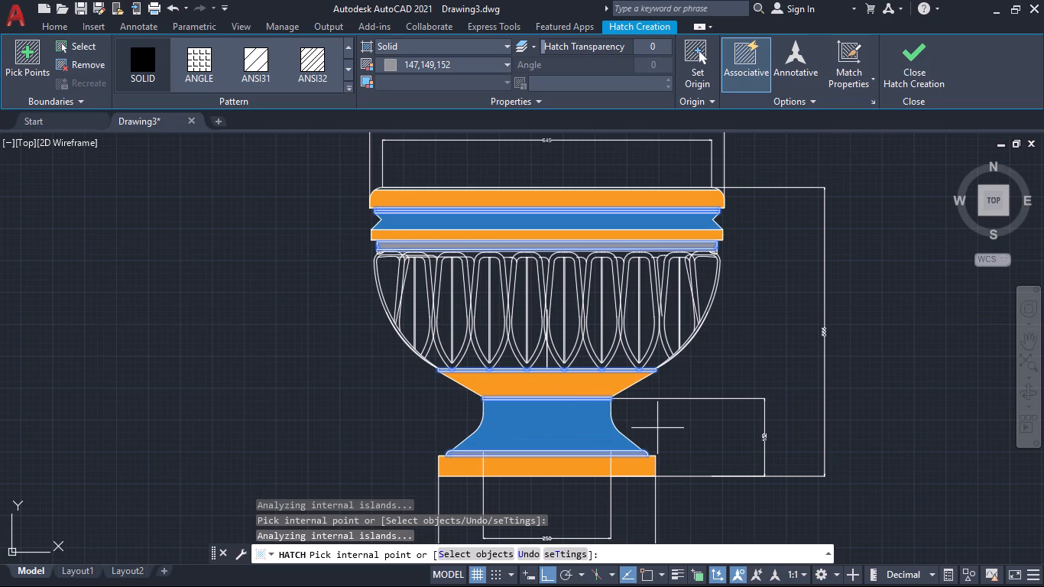
scroll(403, 307, "up", 2)
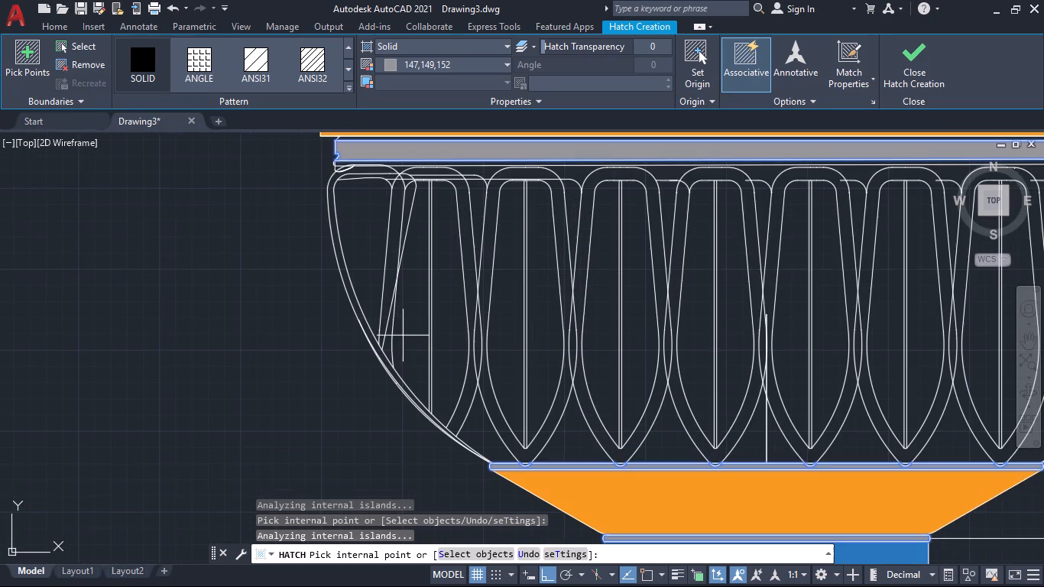
scroll(402, 369, "up", 2)
left_click(391, 383)
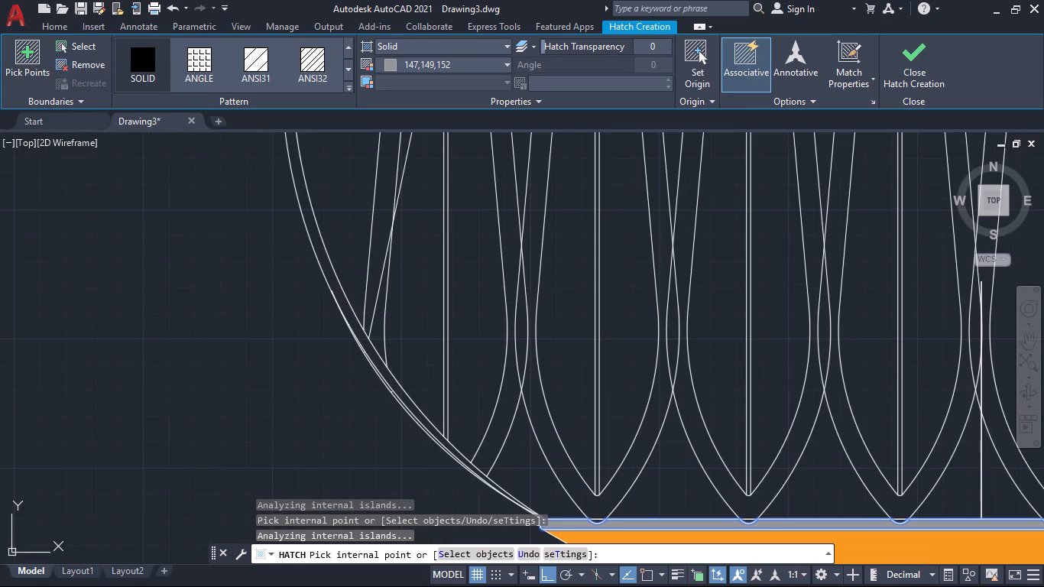
scroll(387, 394, "up", 4)
left_click(393, 369)
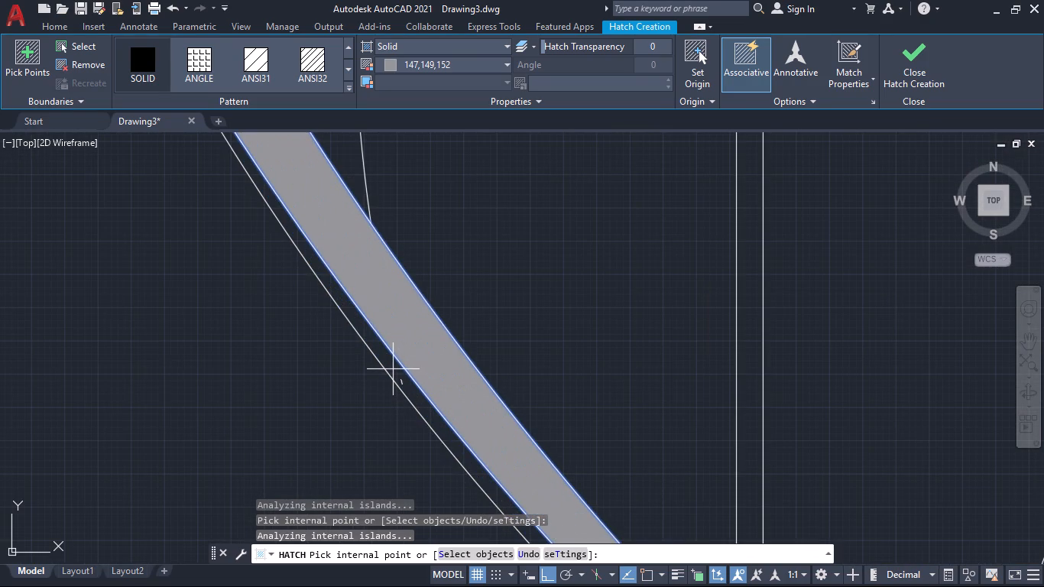
Add the bowl's curved right edge band and its outer sliver to the grey hatch.
scroll(397, 368, "down", 5)
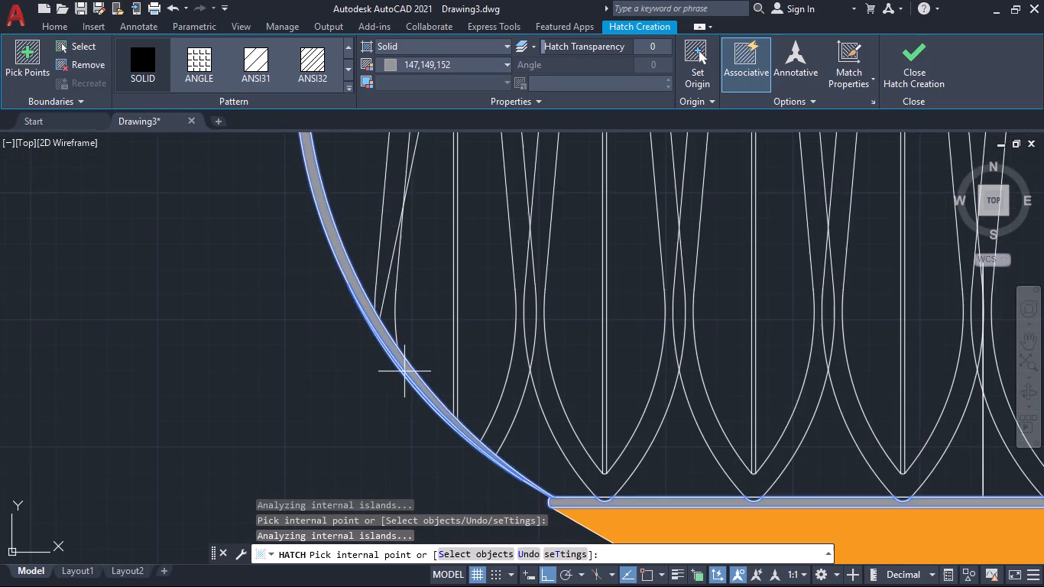
scroll(408, 372, "down", 3)
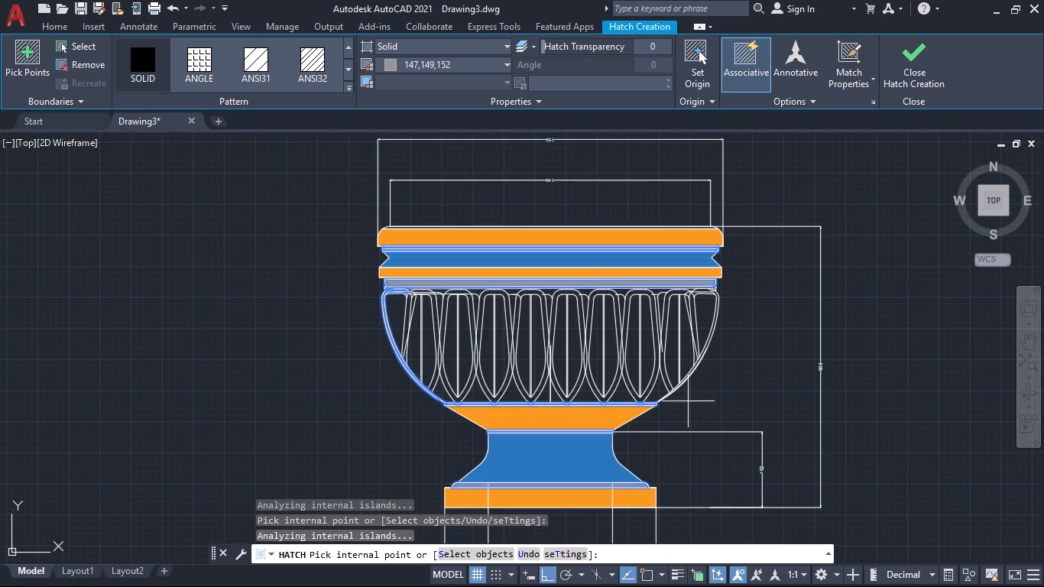
scroll(679, 391, "up", 5)
left_click(634, 361)
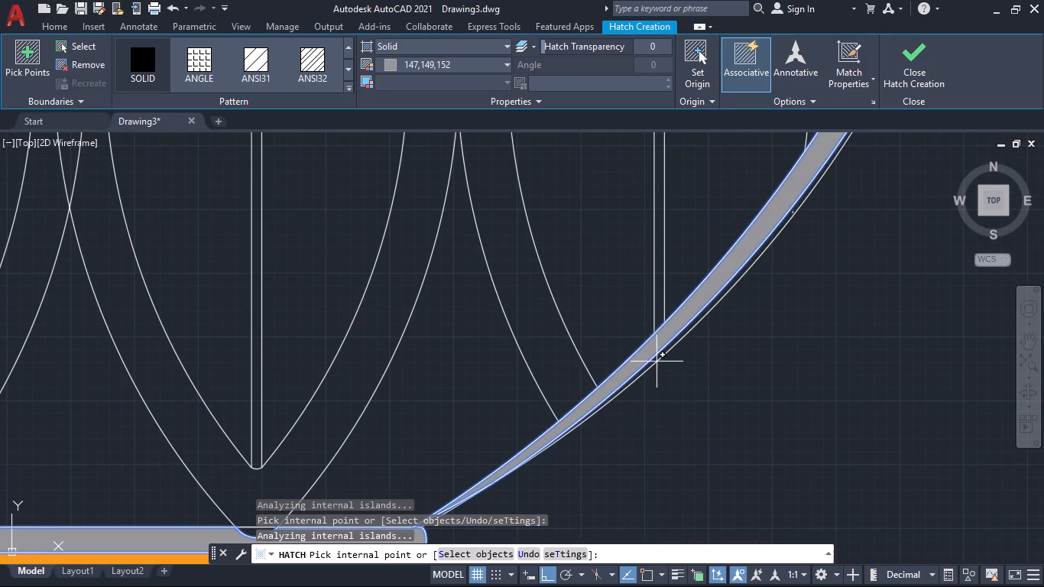
left_click(657, 360)
Fill the small lens-shaped gaps at the upper right and upper left corners of the bowl edge, and finish the grey hatch.
scroll(825, 363, "down", 5)
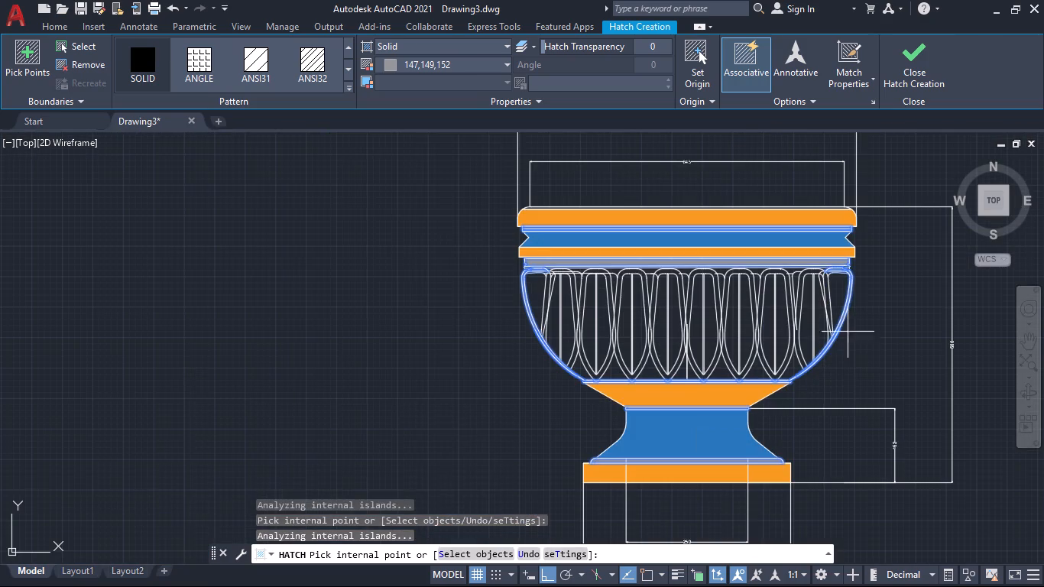
scroll(803, 283, "up", 2)
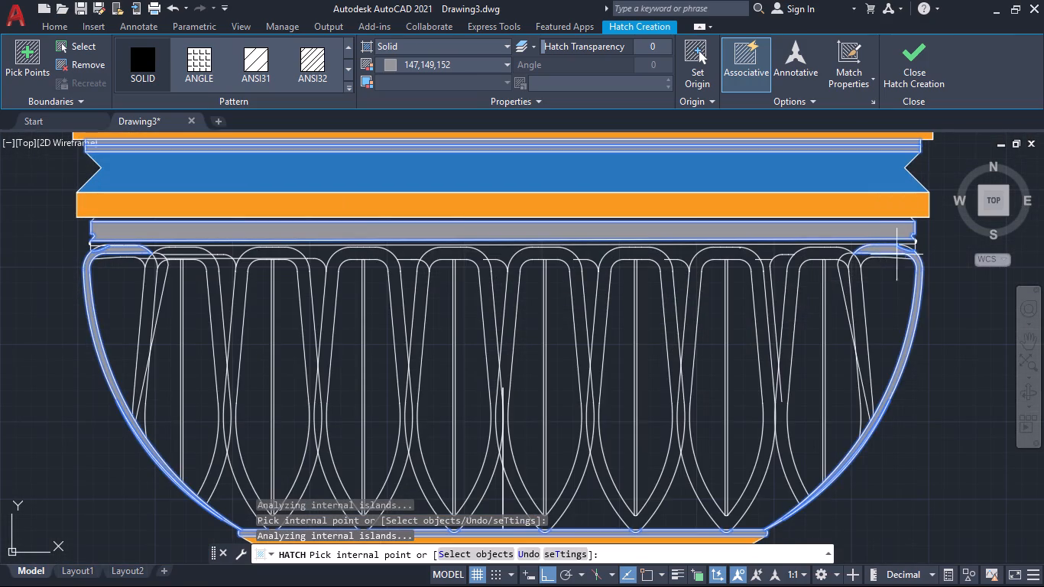
scroll(918, 244, "up", 4)
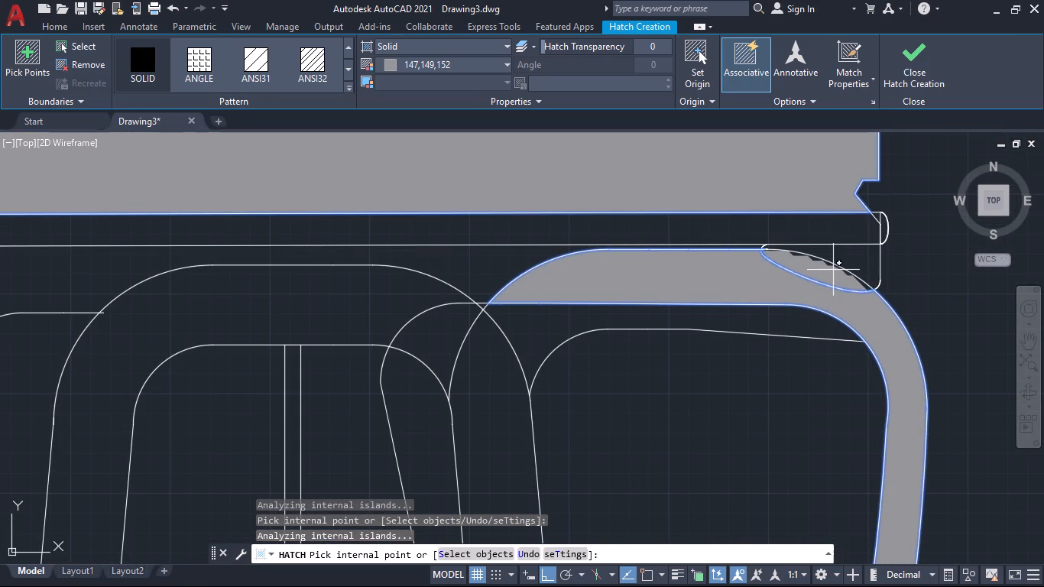
left_click(833, 270)
scroll(736, 331, "down", 6)
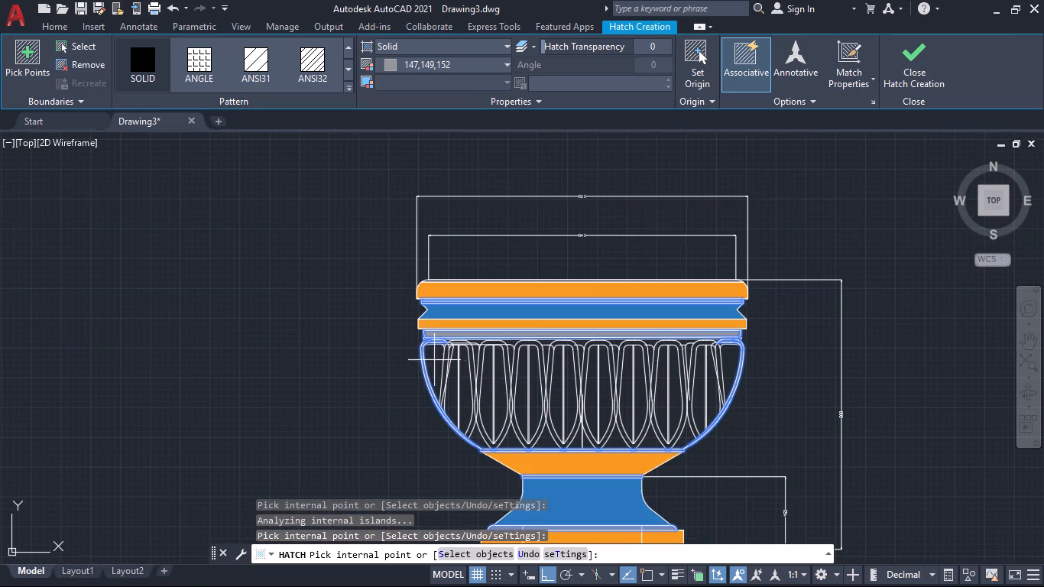
scroll(424, 353, "up", 5)
left_click(428, 243)
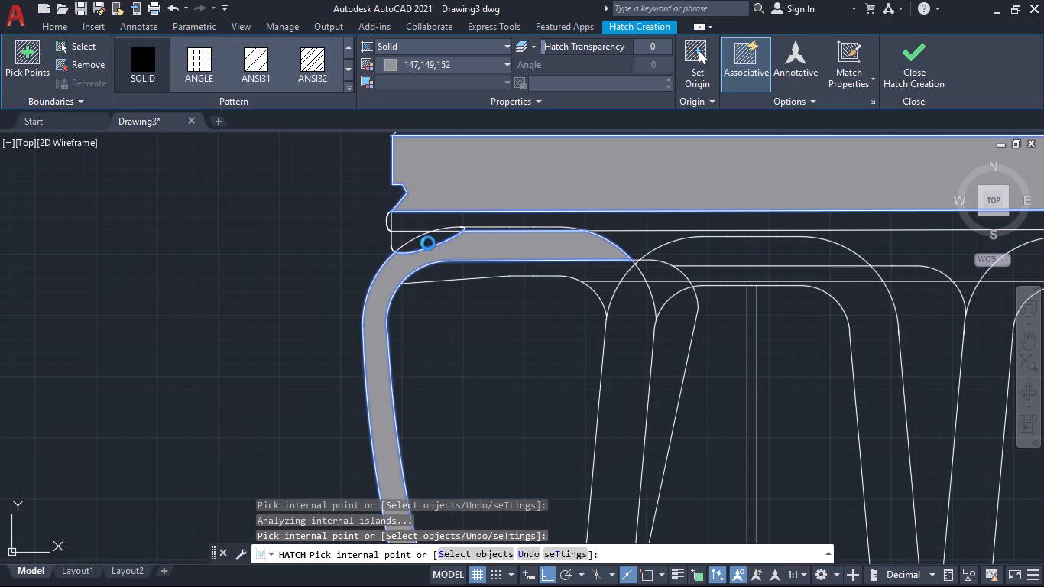
scroll(459, 291, "down", 5)
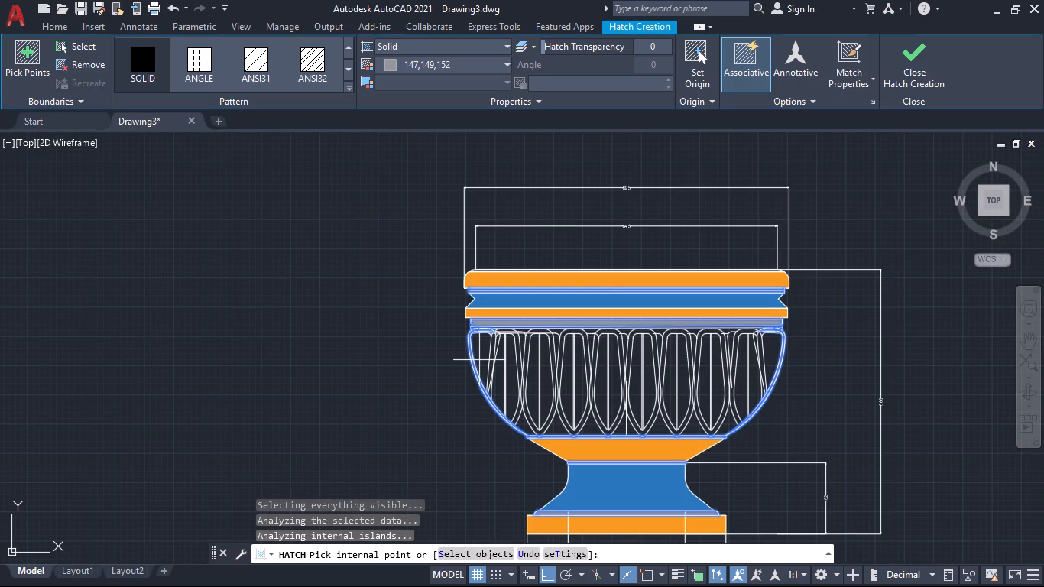
key("Return")
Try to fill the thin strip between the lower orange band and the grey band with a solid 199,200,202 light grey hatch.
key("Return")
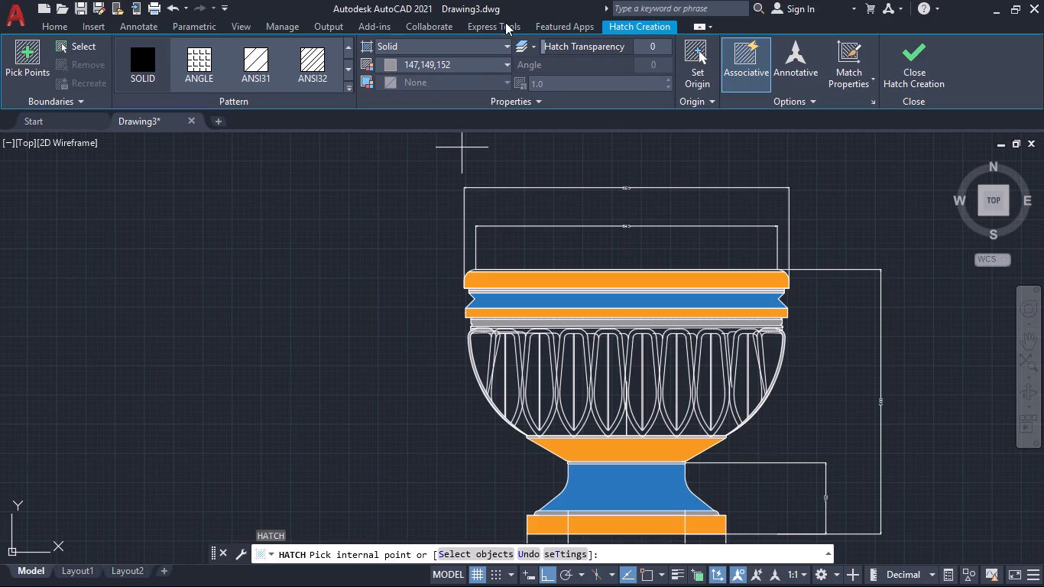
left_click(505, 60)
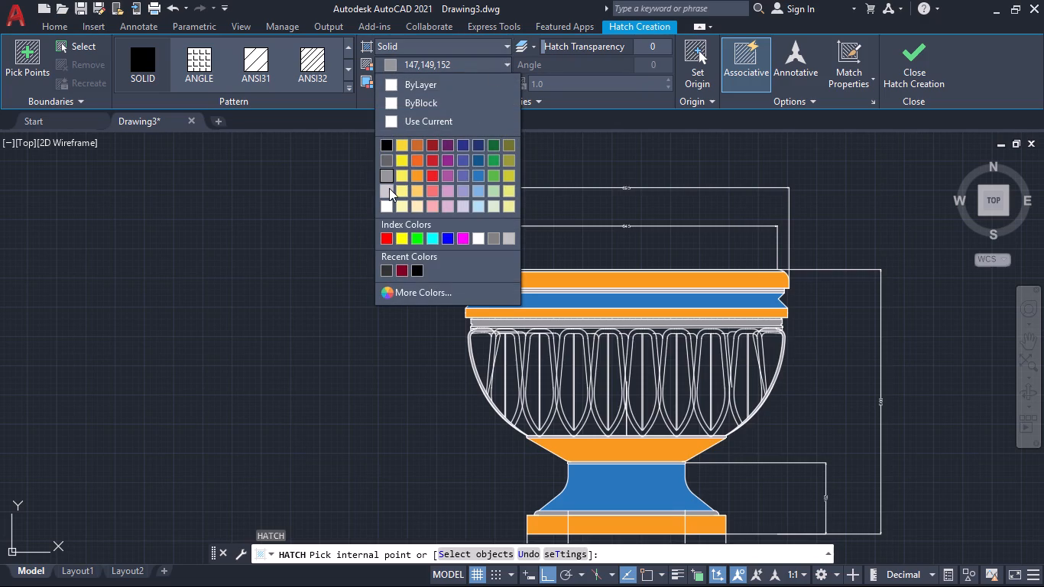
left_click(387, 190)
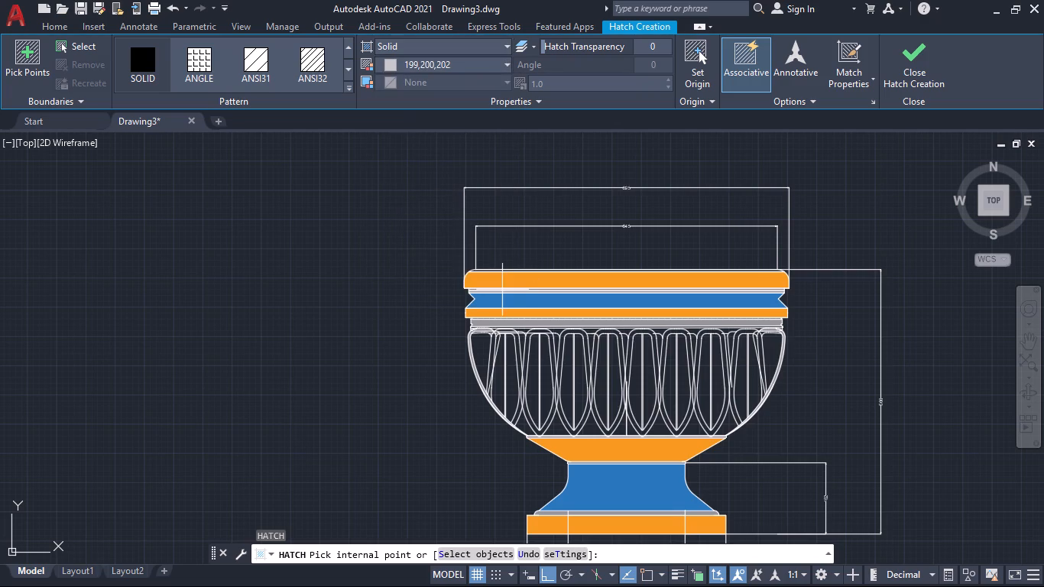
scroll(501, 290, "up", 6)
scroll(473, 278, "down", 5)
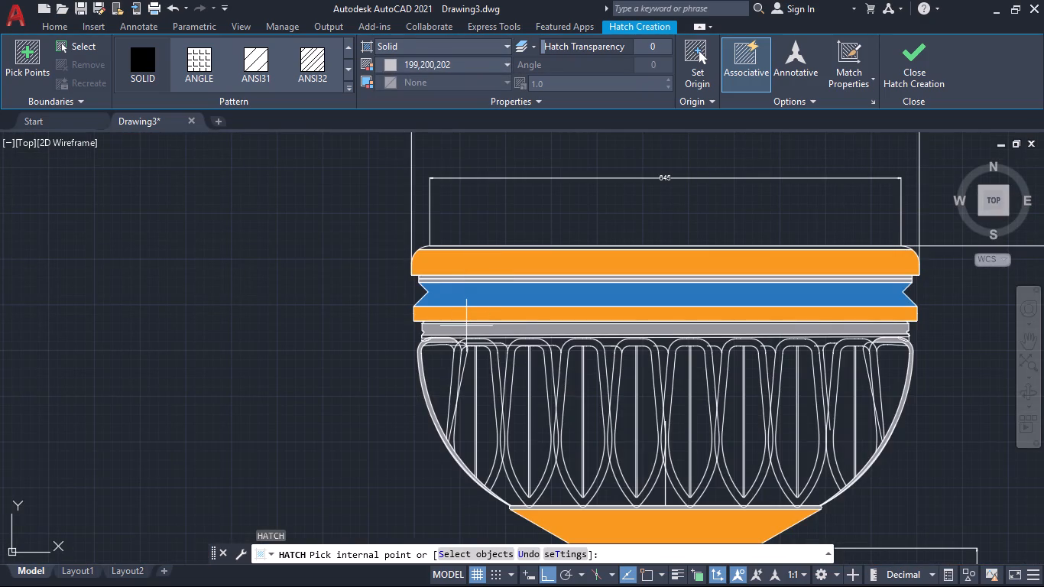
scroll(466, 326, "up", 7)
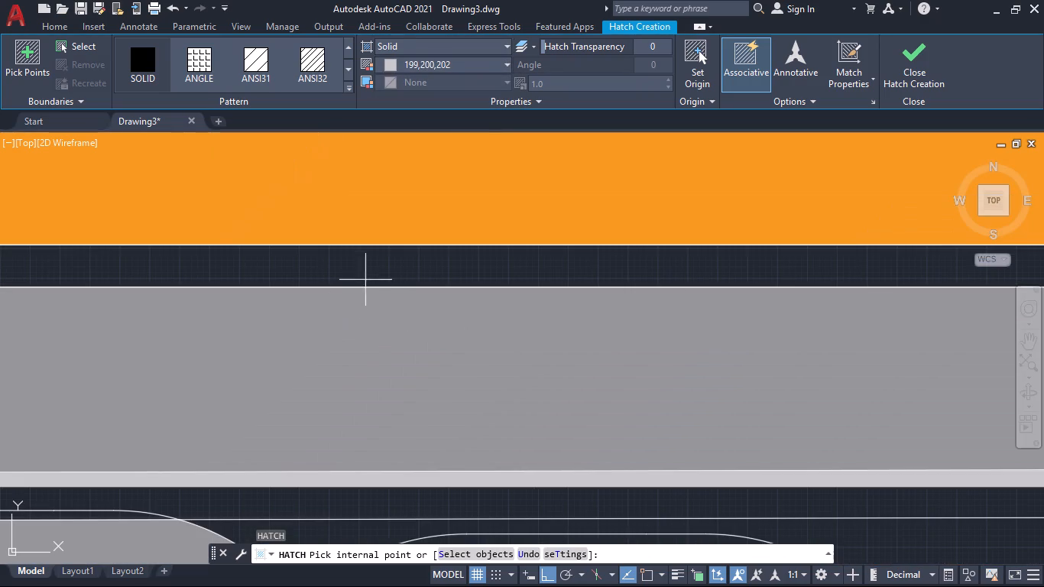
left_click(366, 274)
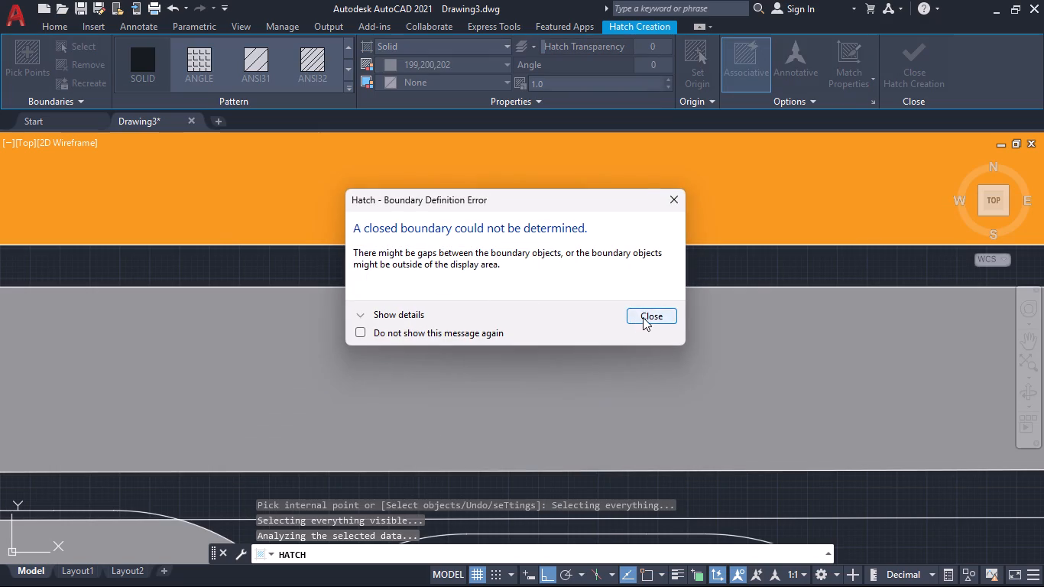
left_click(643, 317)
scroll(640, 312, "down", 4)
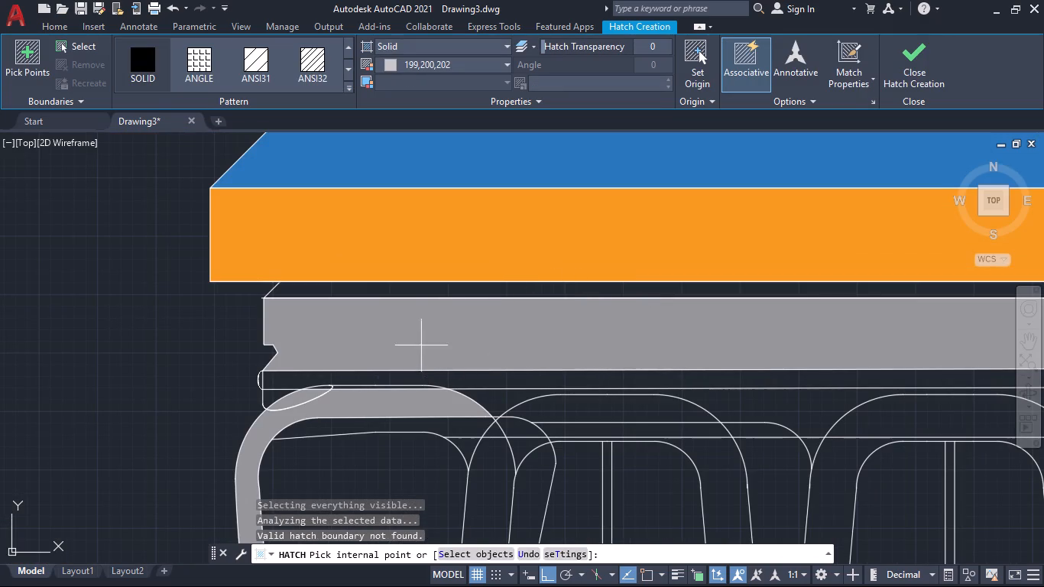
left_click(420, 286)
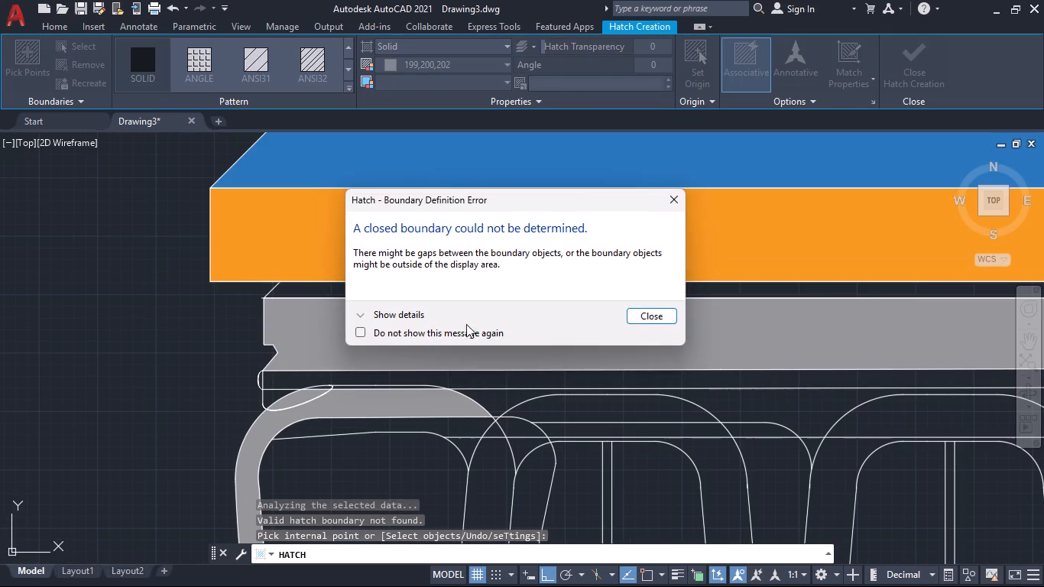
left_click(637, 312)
Examine the fluted bowl and the overall drawing for regions still without a fill, and end the hatch command.
scroll(624, 323, "down", 4)
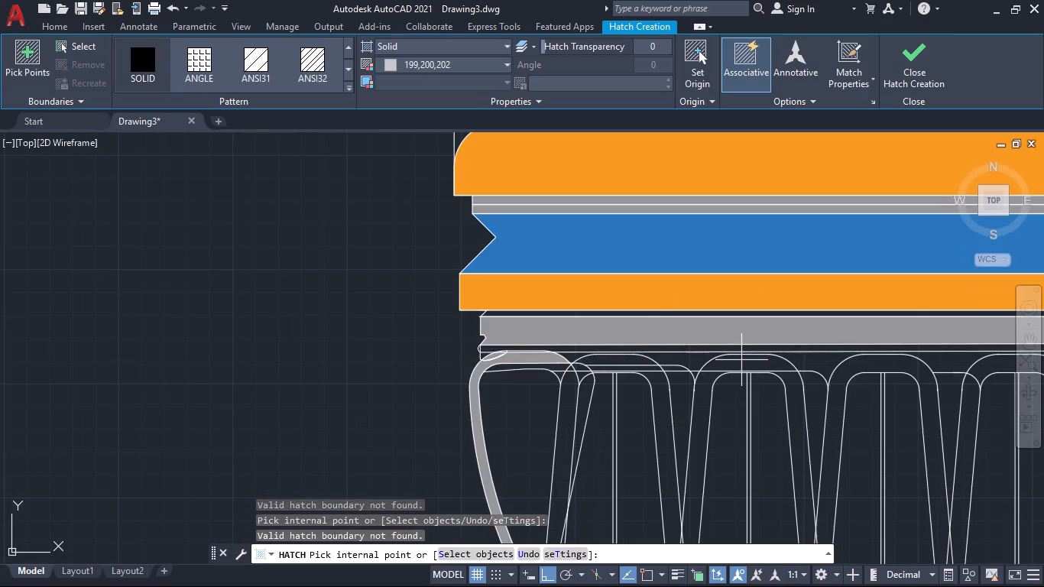
scroll(742, 361, "down", 1)
middle_click_drag(678, 430, 532, 301)
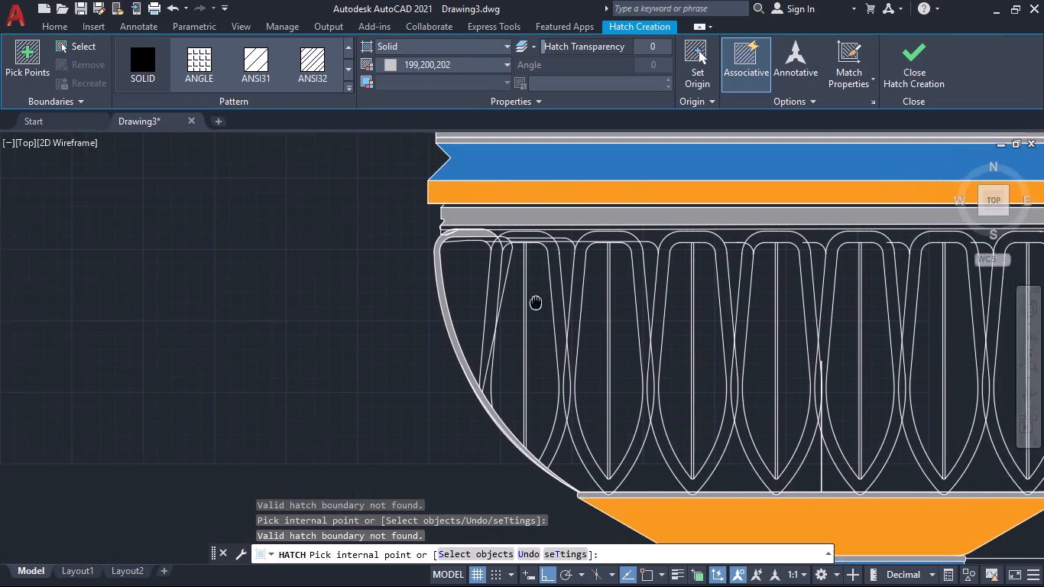
middle_click_drag(532, 301, 531, 300)
scroll(539, 308, "down", 3)
scroll(774, 379, "down", 1)
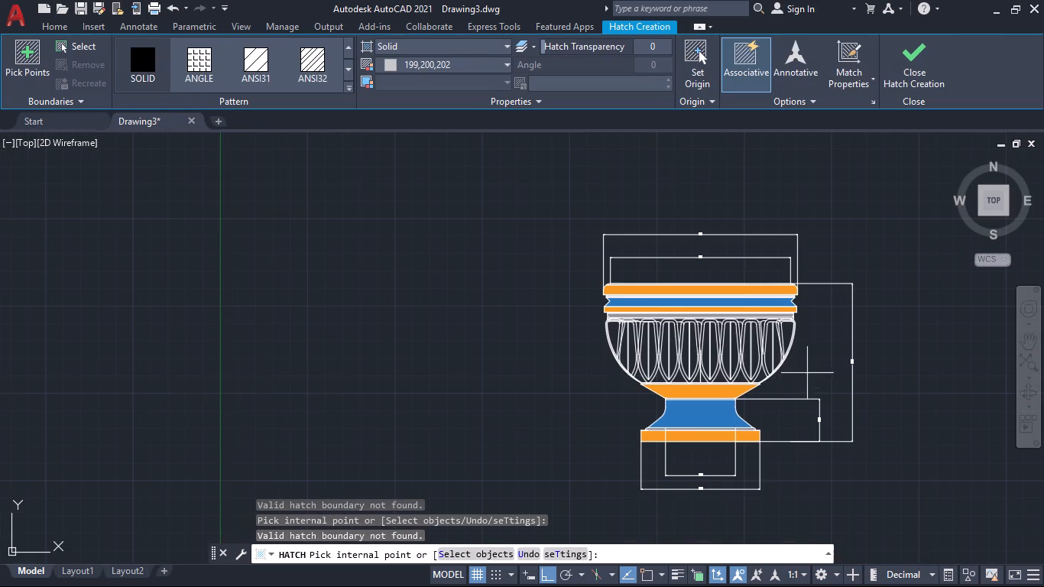
middle_click_drag(808, 373, 767, 355)
scroll(750, 326, "up", 4)
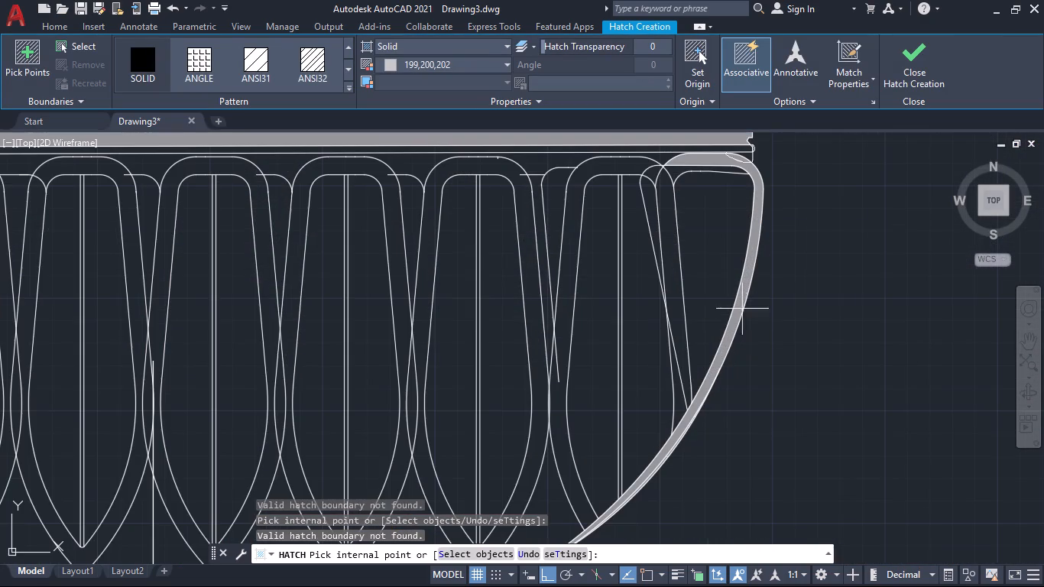
scroll(715, 214, "down", 3)
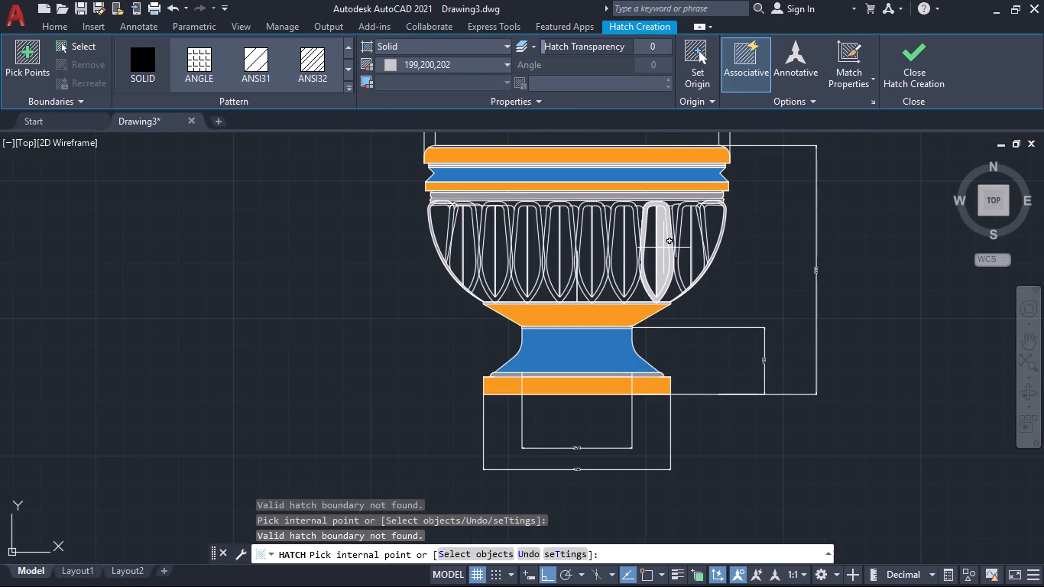
scroll(729, 352, "down", 1)
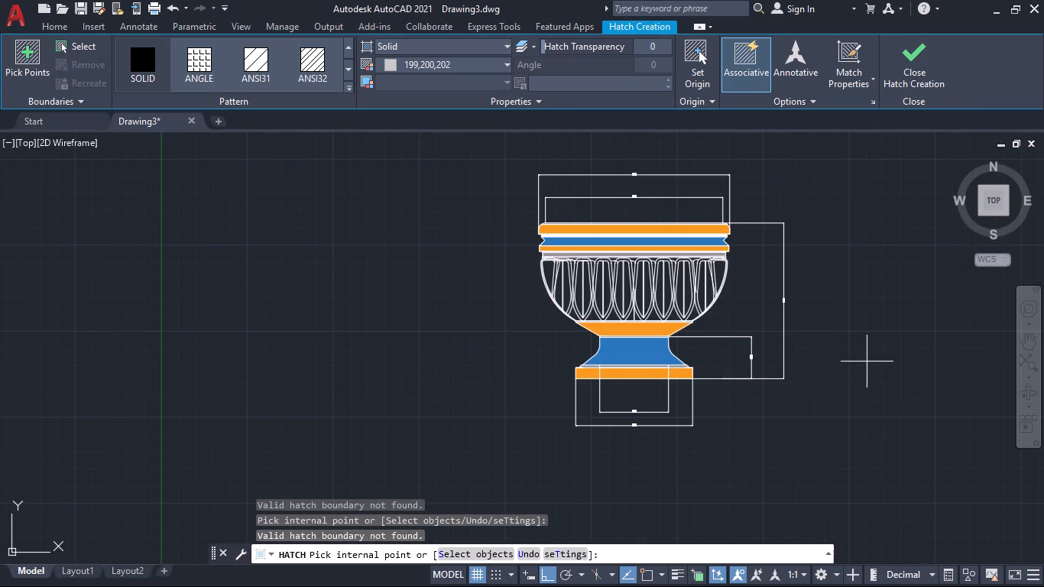
left_click(929, 65)
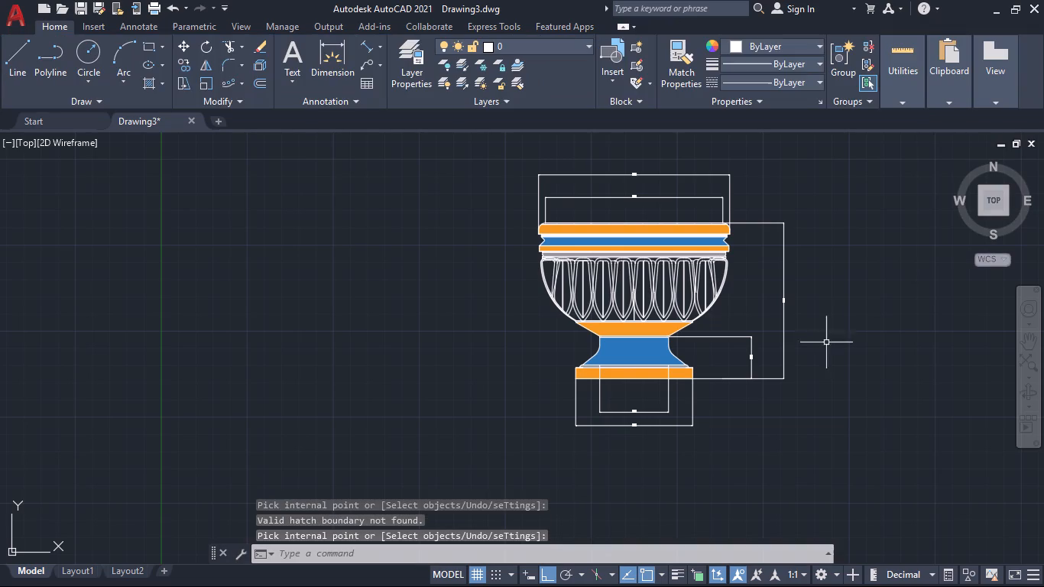
Save the drawing in the Documents folder as FP in AutoCAD 2018 Drawing format.
key("ctrl+s")
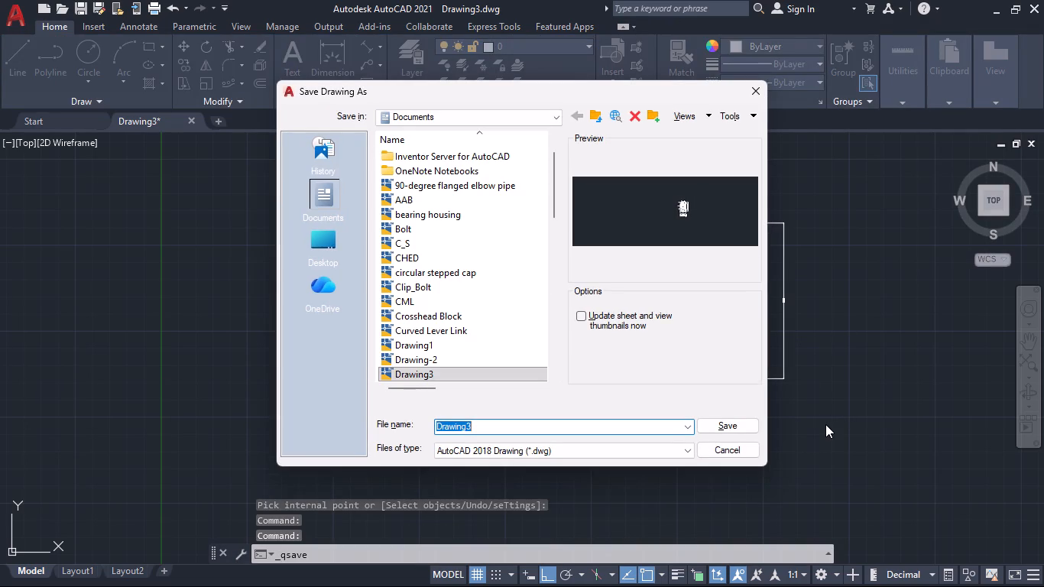
key("BackSpace")
type("FP")
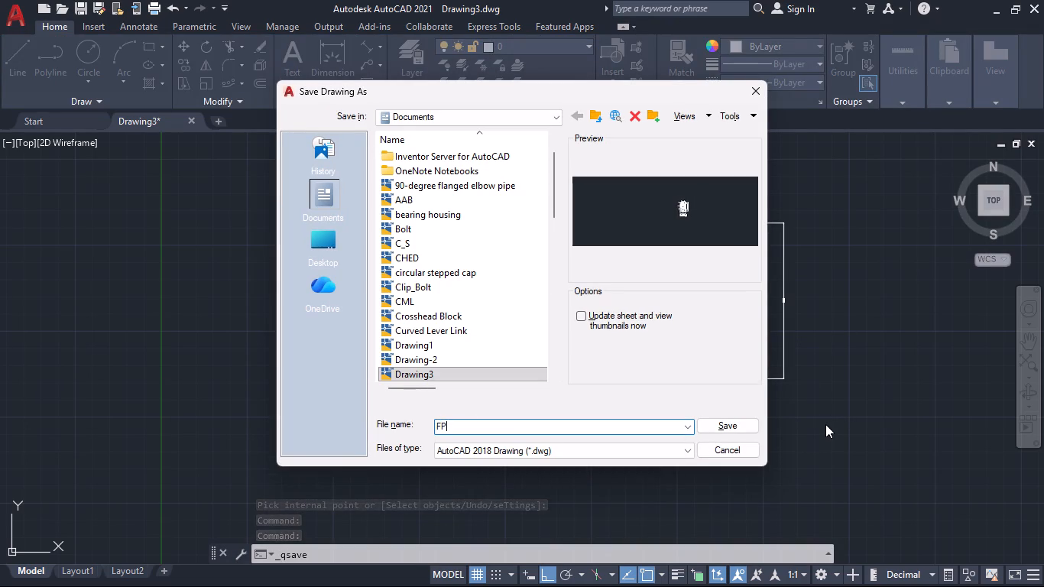
left_click(746, 428)
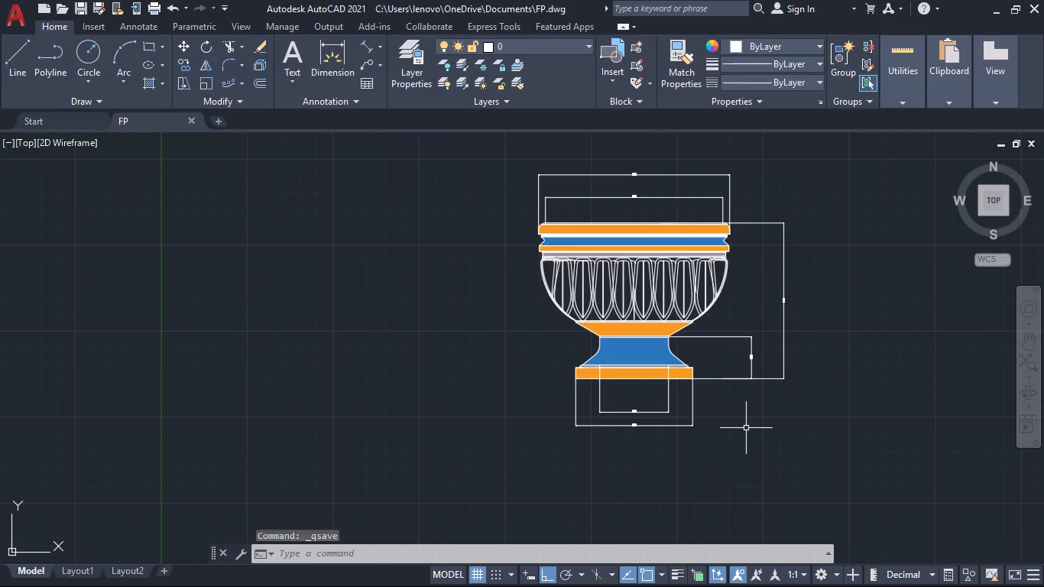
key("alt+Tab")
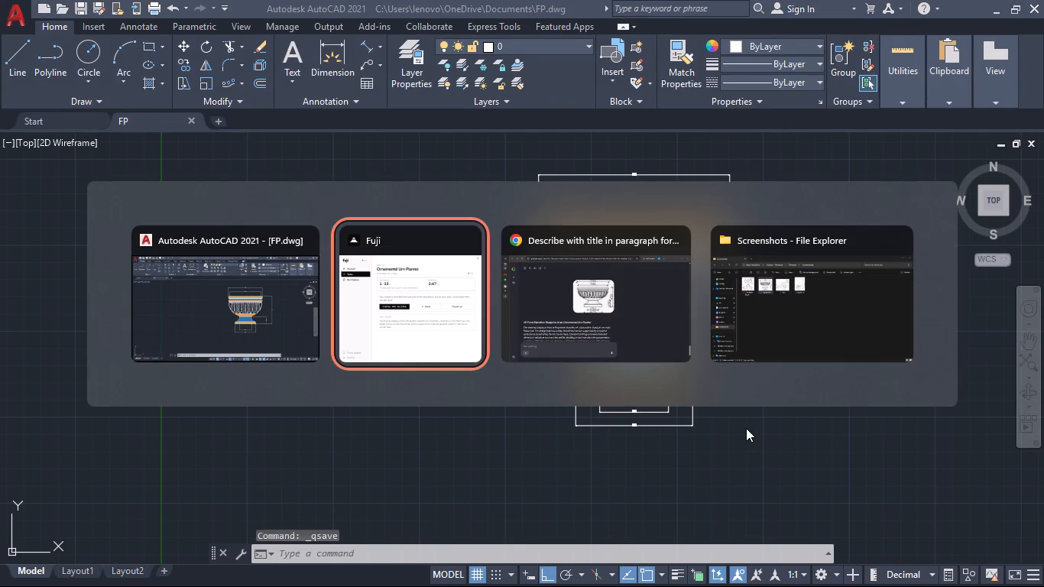